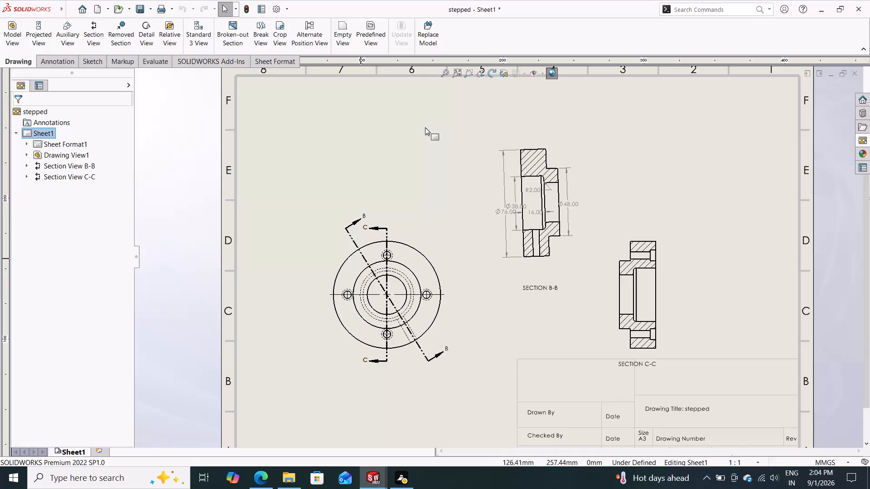
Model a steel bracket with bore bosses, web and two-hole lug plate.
Close the stepped drawing and discard its unsaved changes.
{"action": "left_click", "coordinate": [374, 479]}
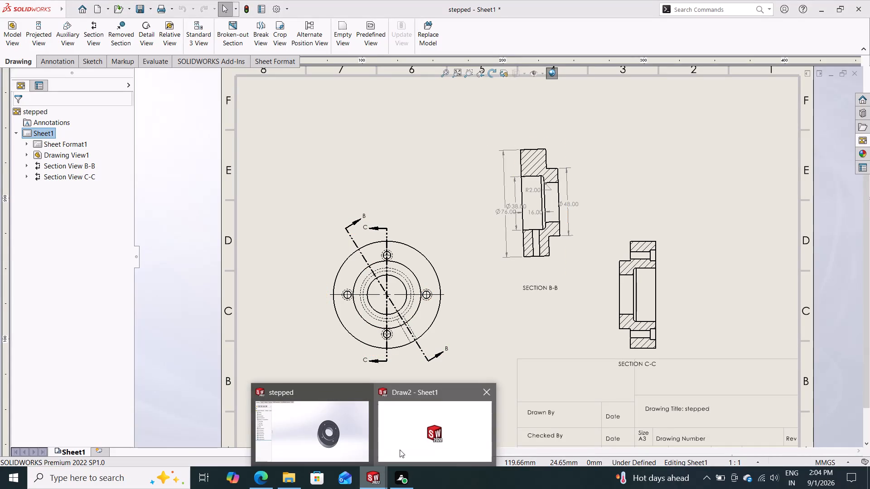
{"action": "left_click", "coordinate": [488, 390]}
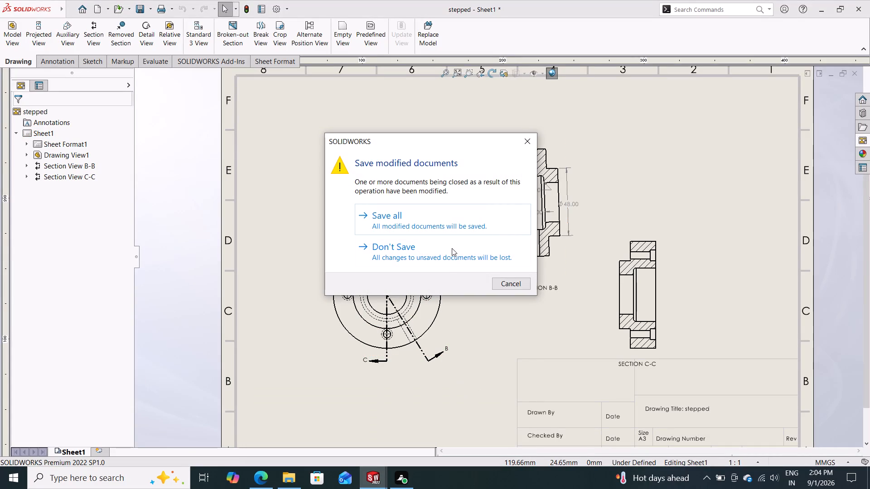
{"action": "left_click", "coordinate": [442, 254]}
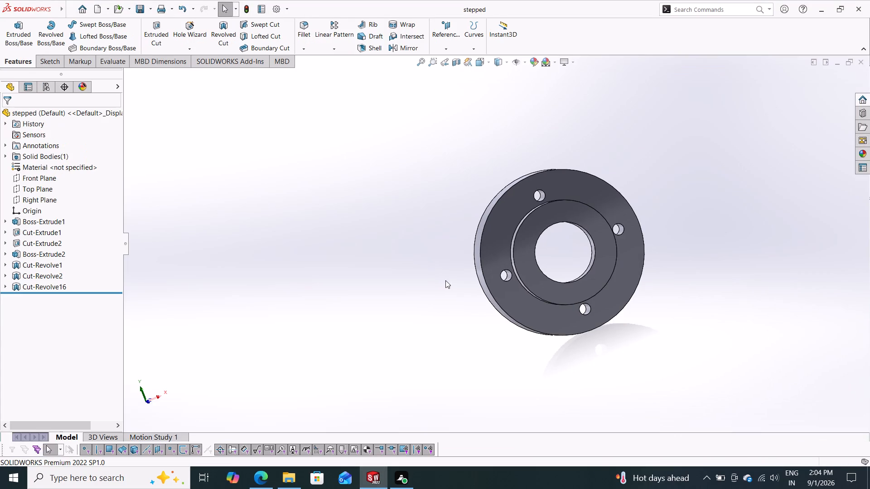
Create a new blank part document.
{"action": "left_click", "coordinate": [100, 4]}
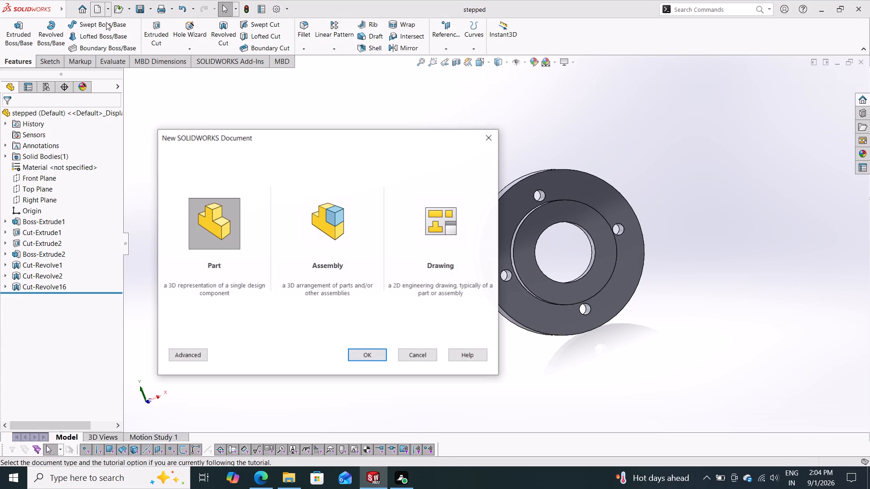
{"action": "left_click", "coordinate": [362, 355]}
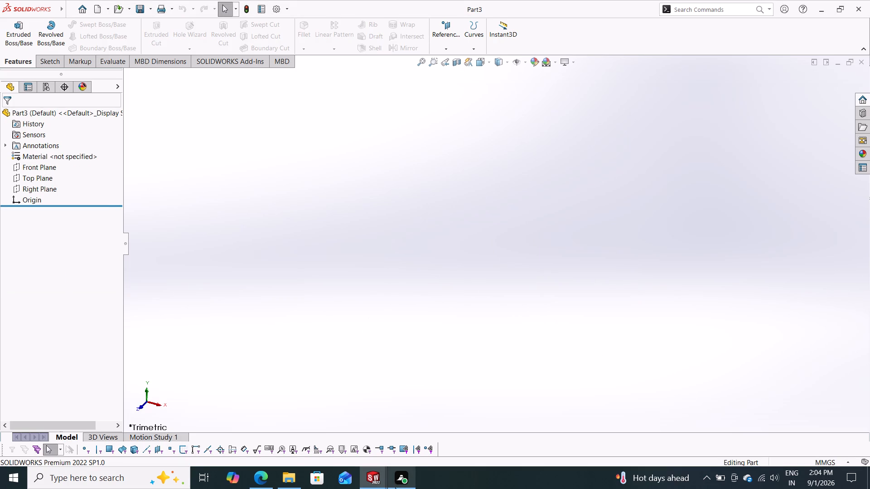
Close the stepped part and return to the new blank part.
{"action": "left_click", "coordinate": [378, 476]}
{"action": "left_click", "coordinate": [364, 390]}
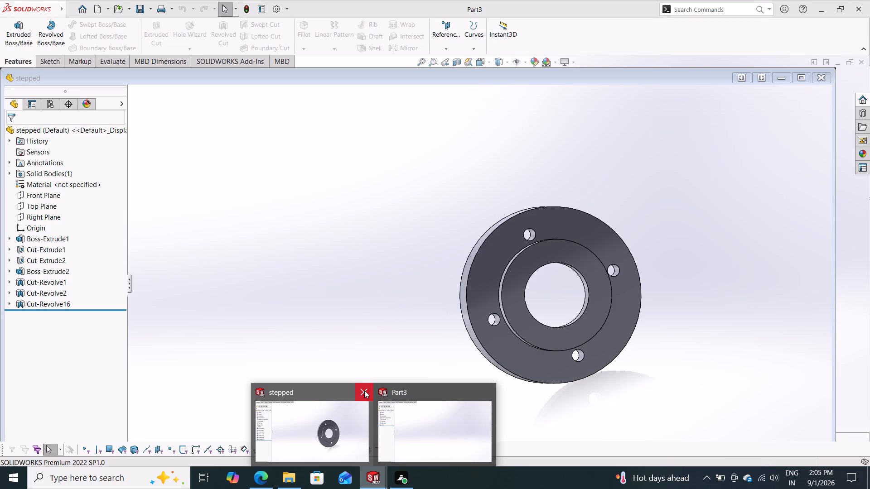
{"action": "left_click", "coordinate": [364, 416]}
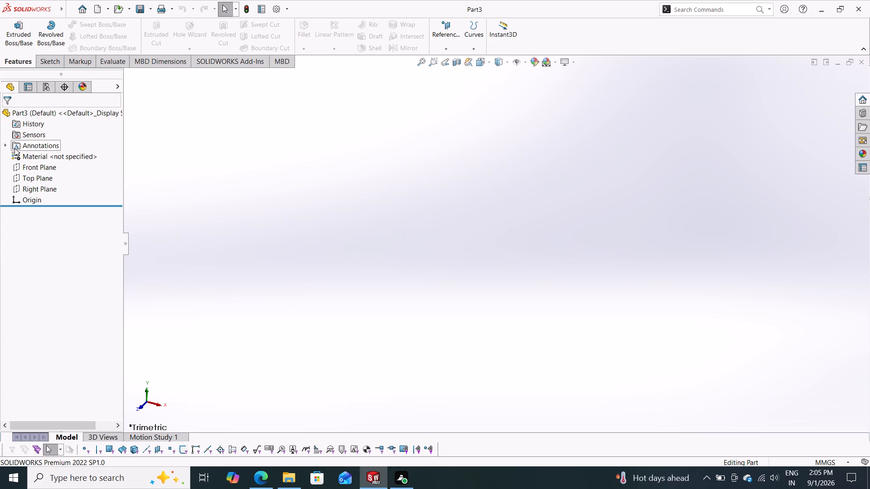
Sketch vertically aligned concentric circle pairs on the Front Plane: radii about 8 and 17 mm above the origin, about 12 and 26 mm below it.
{"action": "left_click", "coordinate": [28, 164]}
{"action": "left_click", "coordinate": [39, 151]}
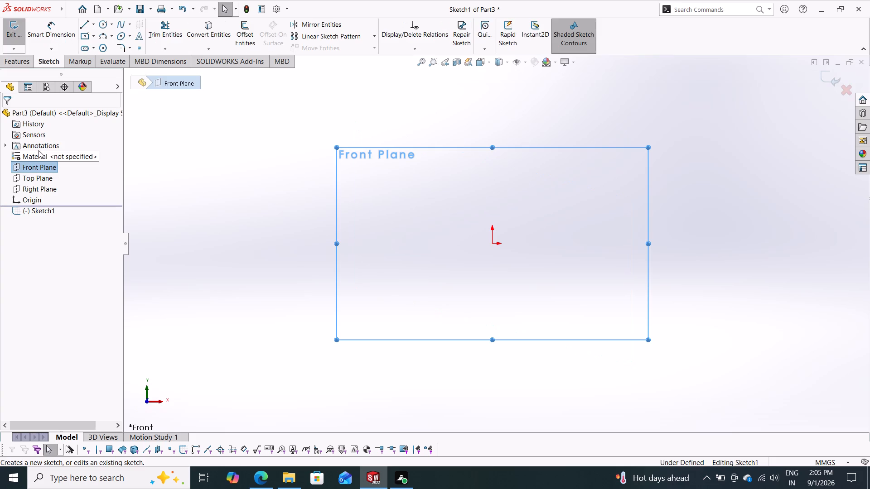
{"action": "left_click", "coordinate": [106, 23]}
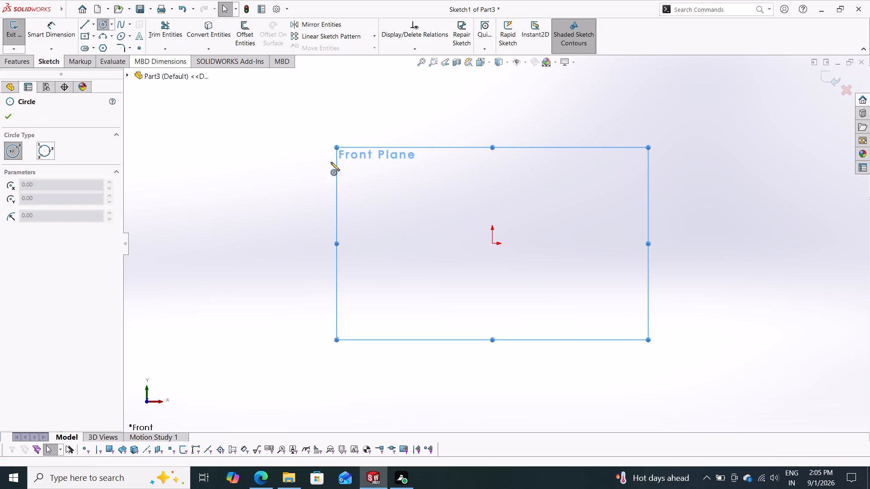
{"action": "left_click", "coordinate": [492, 124]}
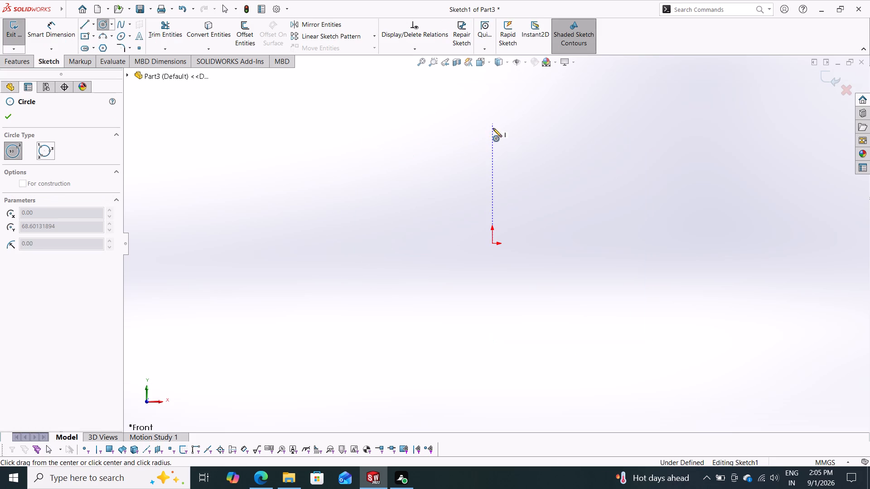
{"action": "left_click", "coordinate": [496, 137]}
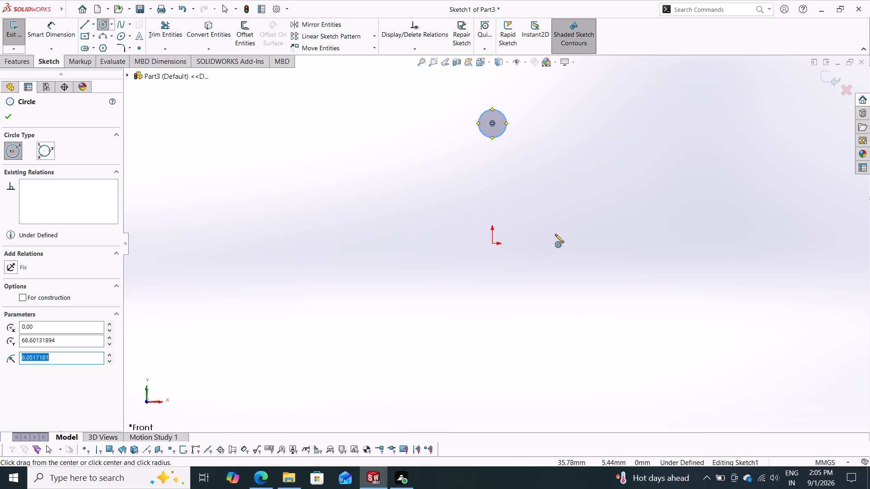
{"action": "left_click", "coordinate": [494, 334]}
{"action": "left_click", "coordinate": [497, 355]}
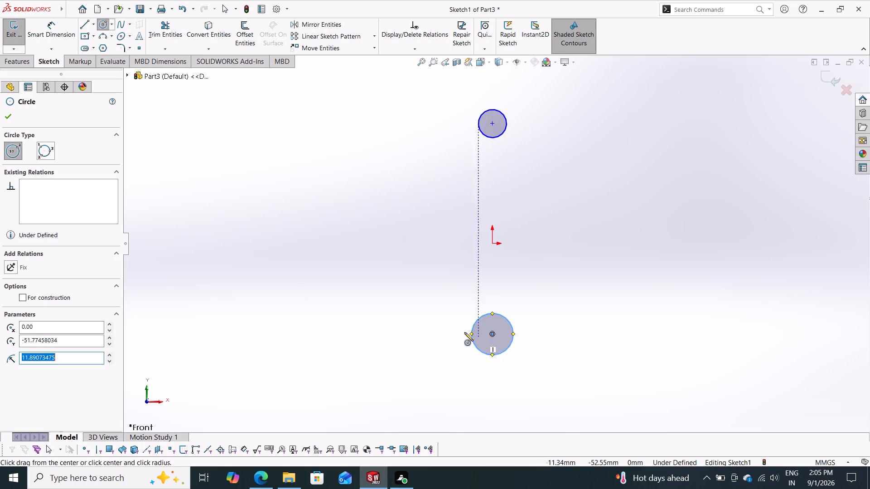
{"action": "left_click", "coordinate": [493, 123]}
{"action": "left_click", "coordinate": [492, 153]}
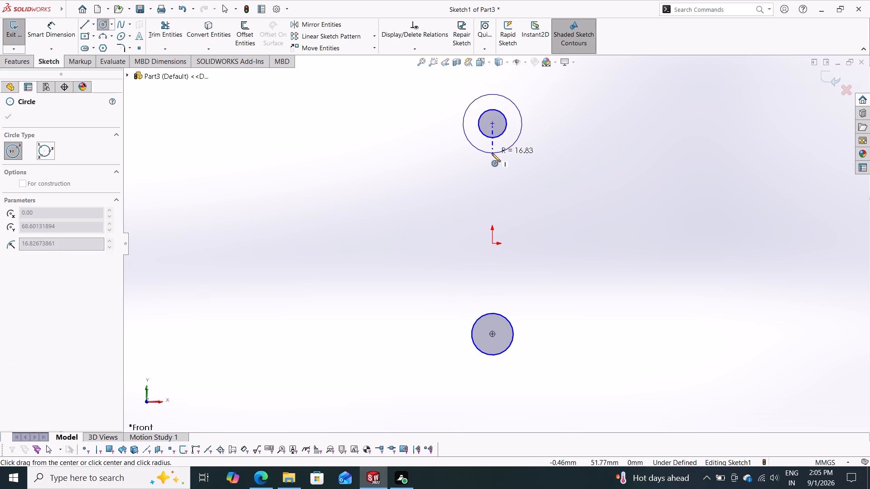
{"action": "left_click", "coordinate": [491, 333]}
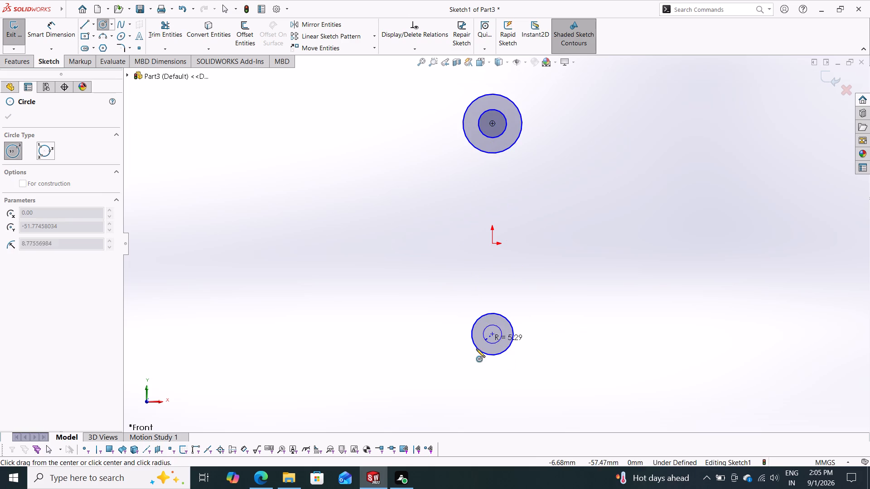
{"action": "left_click", "coordinate": [459, 364]}
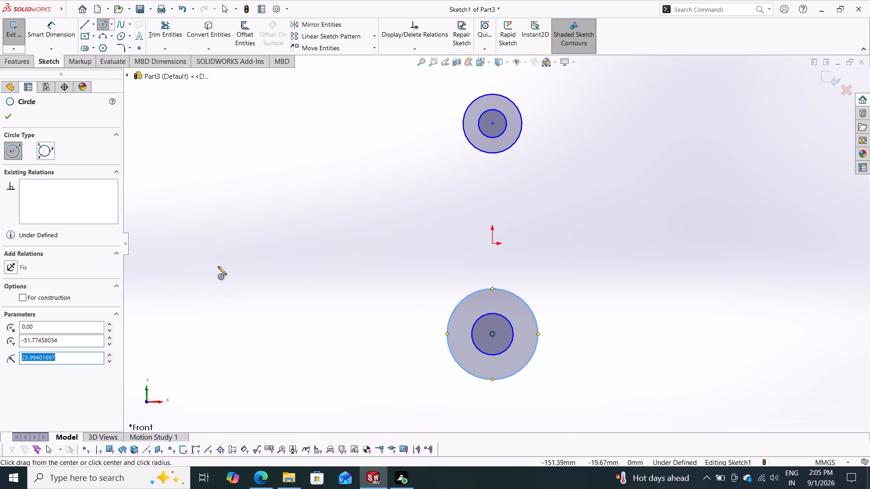
Dimension the vertical distance between the upper and lower circle centres as 120 mm.
{"action": "left_click", "coordinate": [44, 34]}
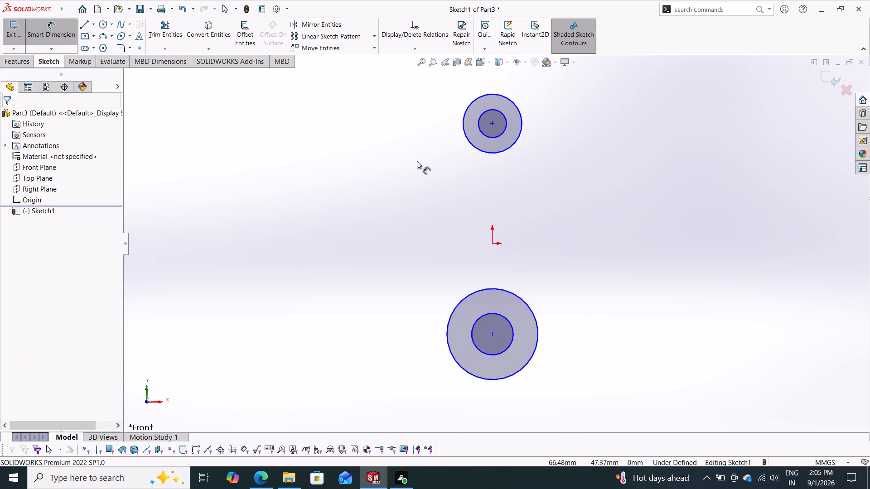
{"action": "left_click", "coordinate": [493, 121]}
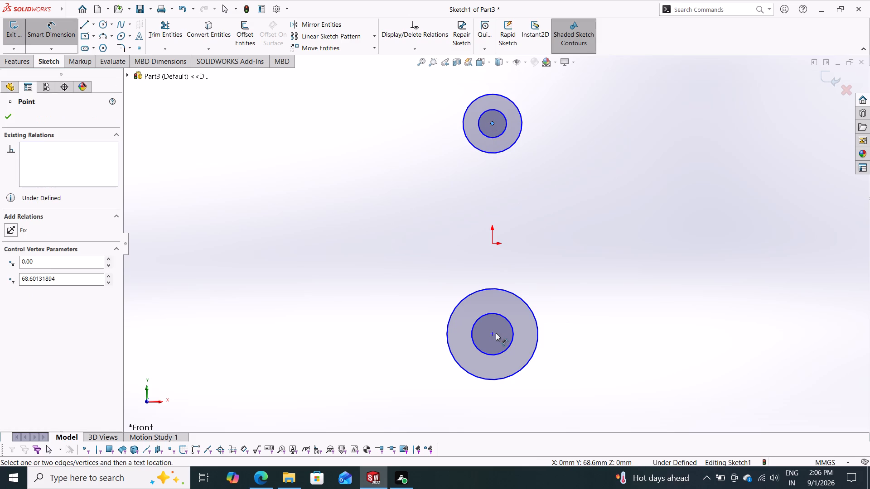
{"action": "left_click", "coordinate": [493, 333]}
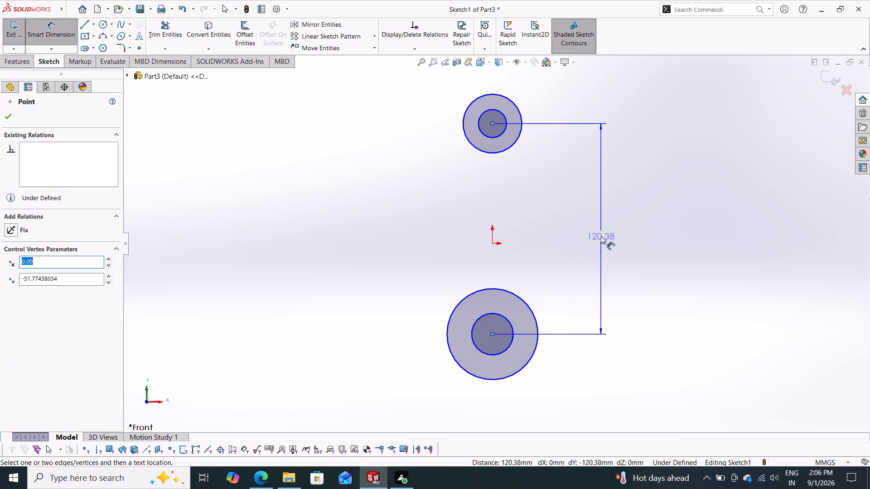
{"action": "left_click", "coordinate": [601, 236]}
{"action": "type", "text": "120"}
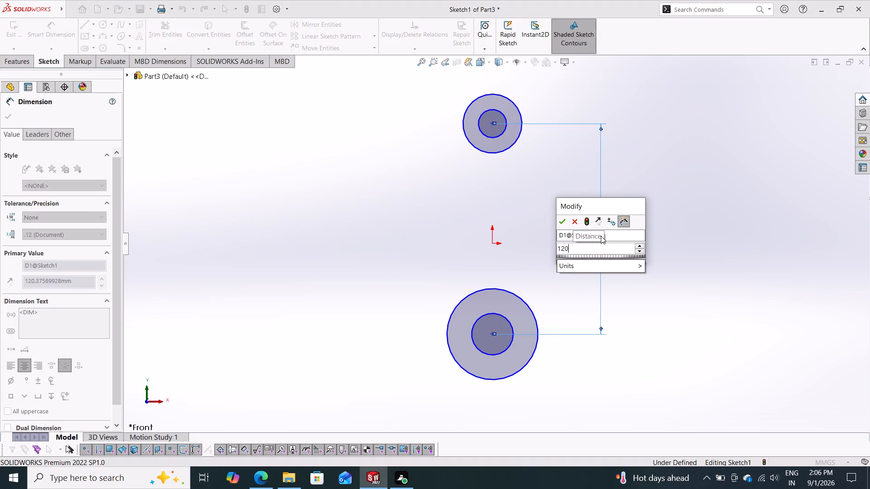
{"action": "key", "text": "Return"}
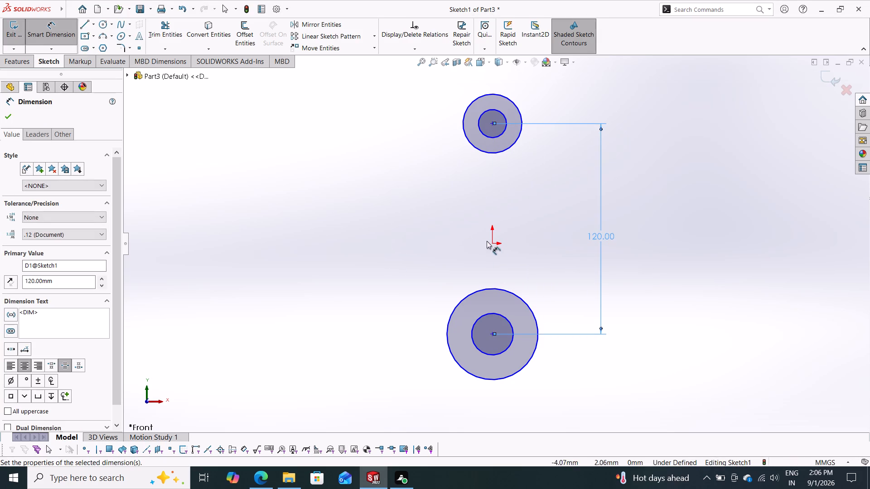
Dimension the lower circle centre 60 mm from the origin and finish dimensioning.
{"action": "left_click", "coordinate": [493, 243]}
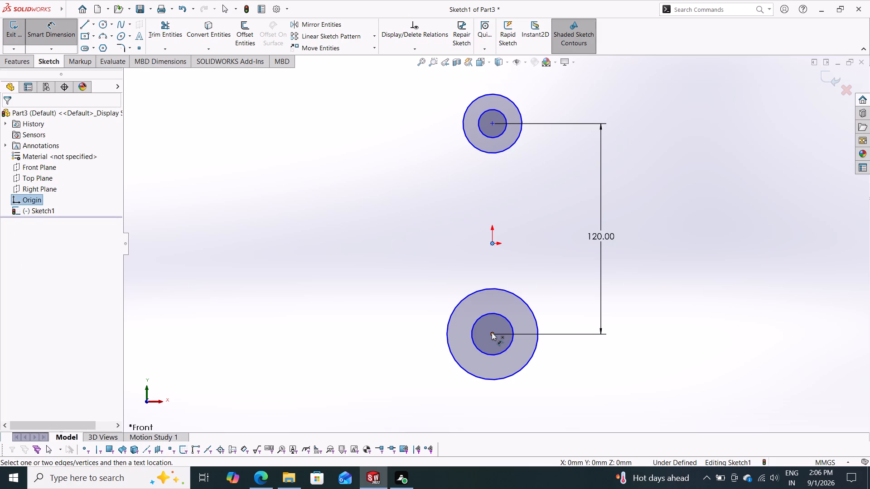
{"action": "left_click", "coordinate": [492, 332]}
{"action": "left_click", "coordinate": [546, 264]}
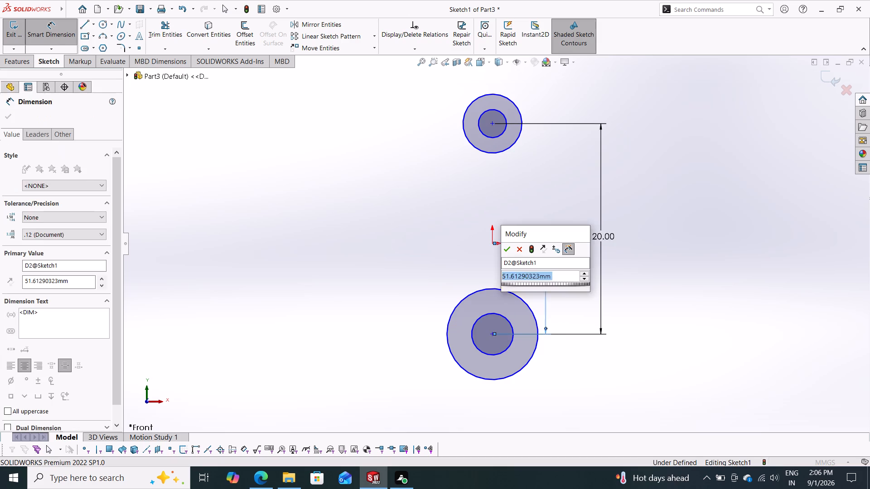
{"action": "type", "text": "60"}
{"action": "key", "text": "Return"}
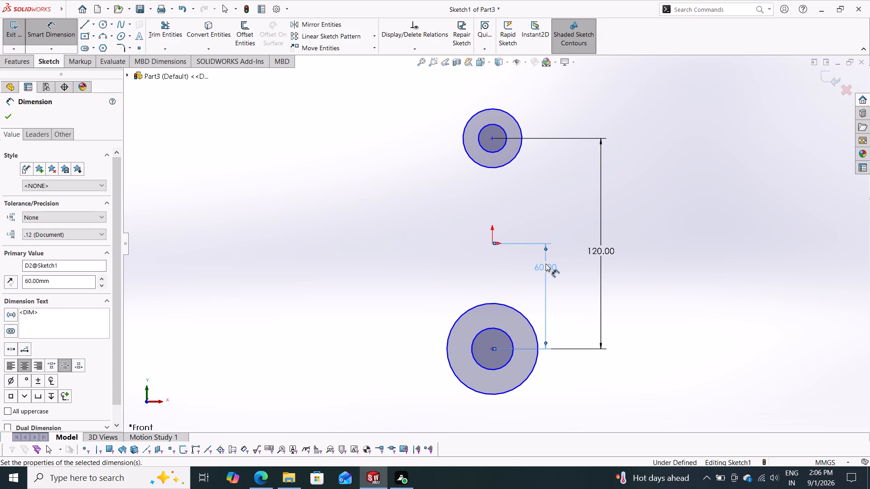
{"action": "left_click", "coordinate": [7, 115]}
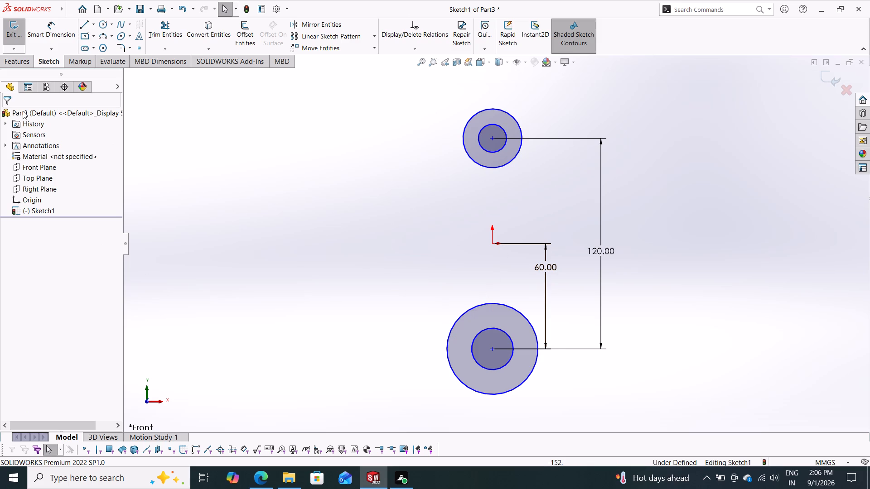
Dimension the lower concentric circles with an outer diameter of 72 mm (36+36) and an inner diameter of 25 mm.
{"action": "left_click", "coordinate": [58, 27]}
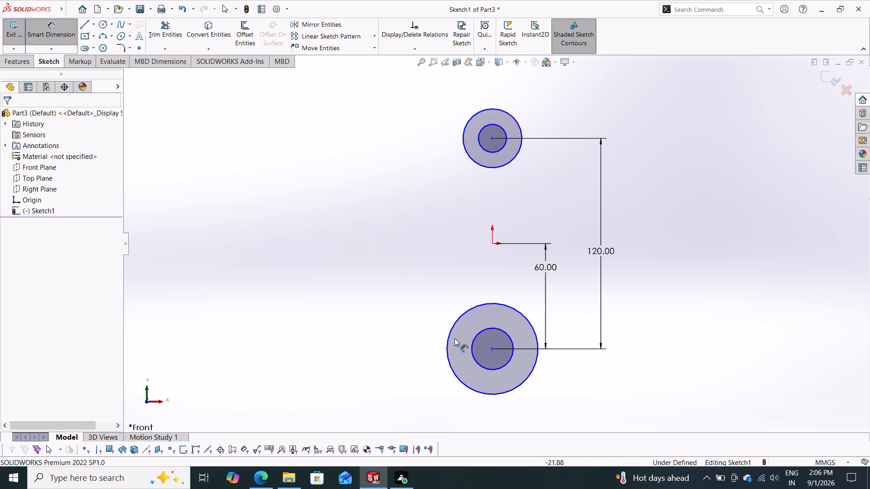
{"action": "left_click_drag", "start_coordinate": [449, 335], "coordinate": [444, 330]}
{"action": "left_click", "coordinate": [369, 317]}
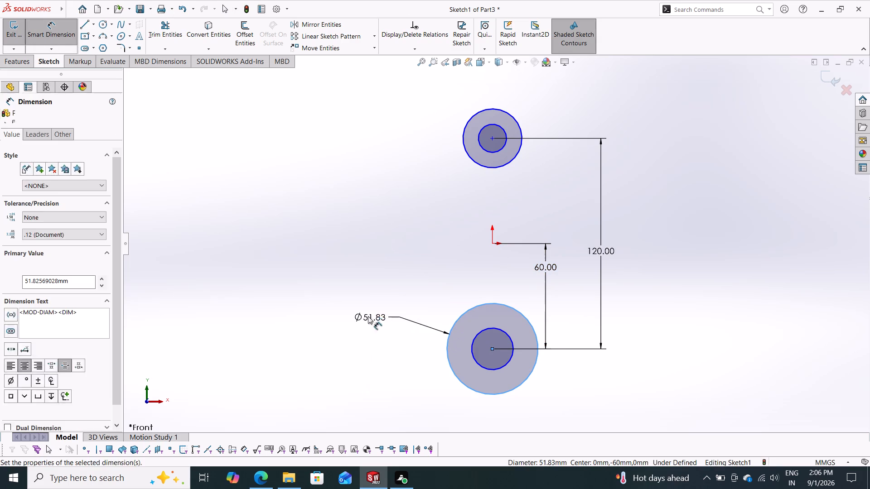
{"action": "type", "text": "36+36"}
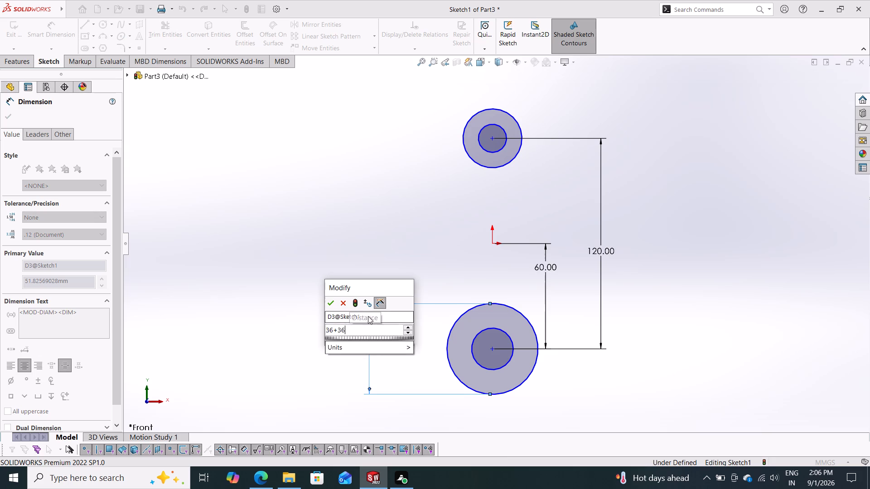
{"action": "key", "text": "Return"}
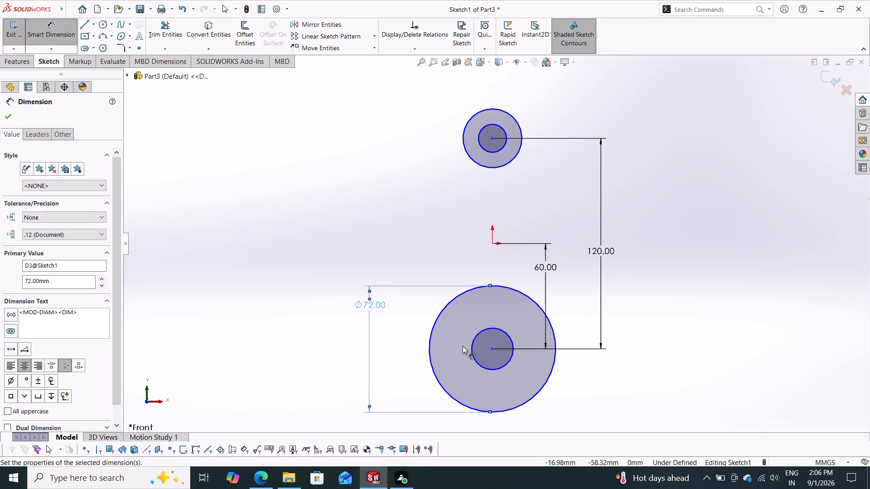
{"action": "left_click", "coordinate": [503, 331]}
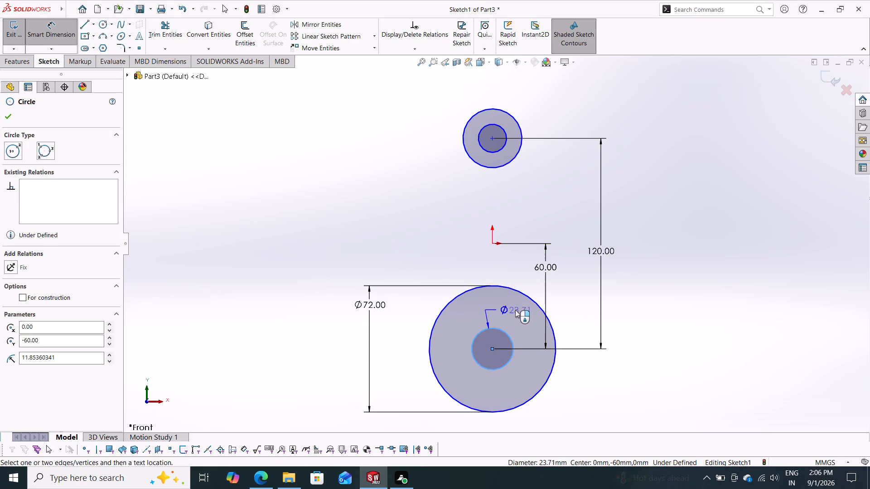
{"action": "left_click", "coordinate": [515, 310]}
{"action": "type", "text": "25"}
{"action": "key", "text": "Return"}
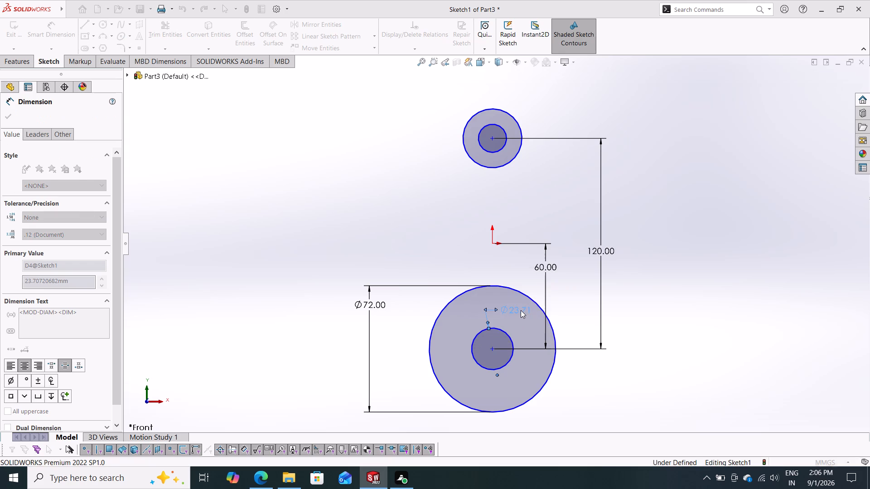
Dimension the upper concentric circles with an inner diameter of 25 mm and an outer diameter of 72 mm, and finish dimensioning.
{"action": "left_click", "coordinate": [504, 129]}
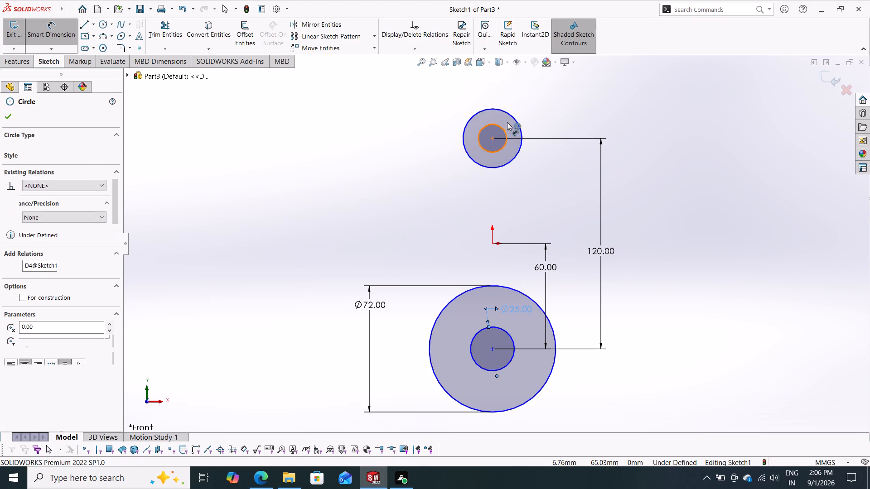
{"action": "left_click", "coordinate": [541, 103]}
{"action": "type", "text": "25"}
{"action": "key", "text": "Return"}
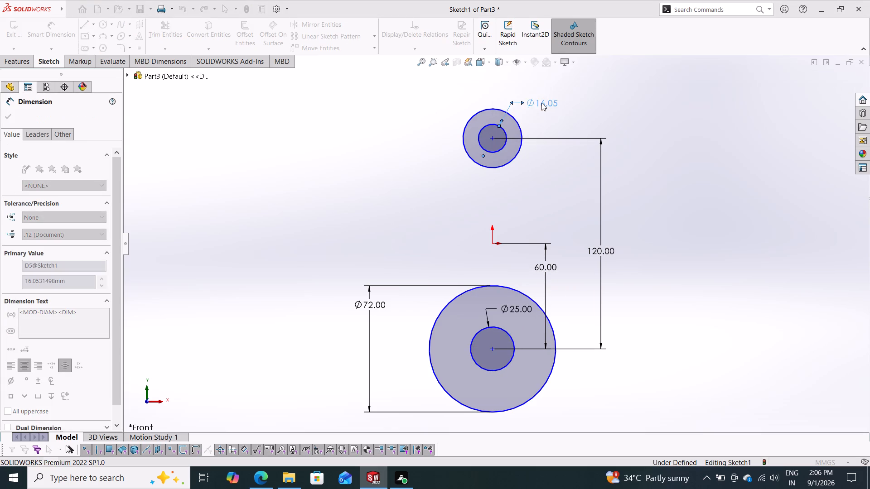
{"action": "left_click", "coordinate": [513, 120]}
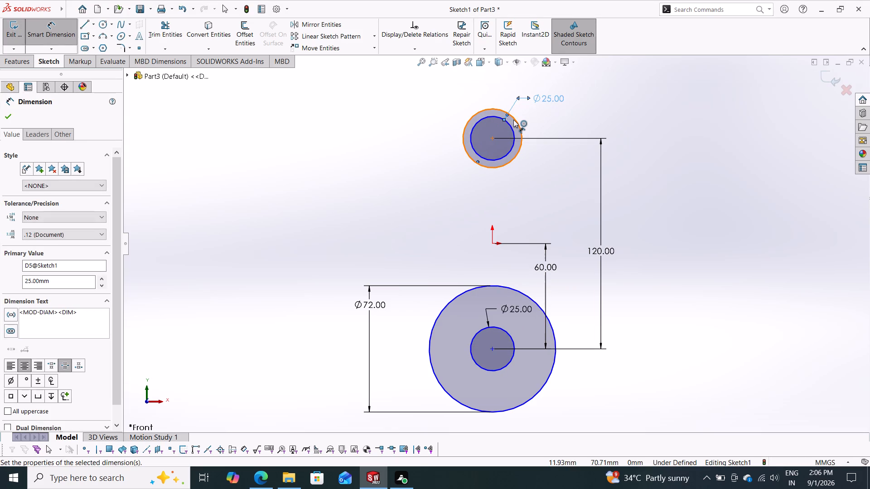
{"action": "left_click", "coordinate": [580, 146]}
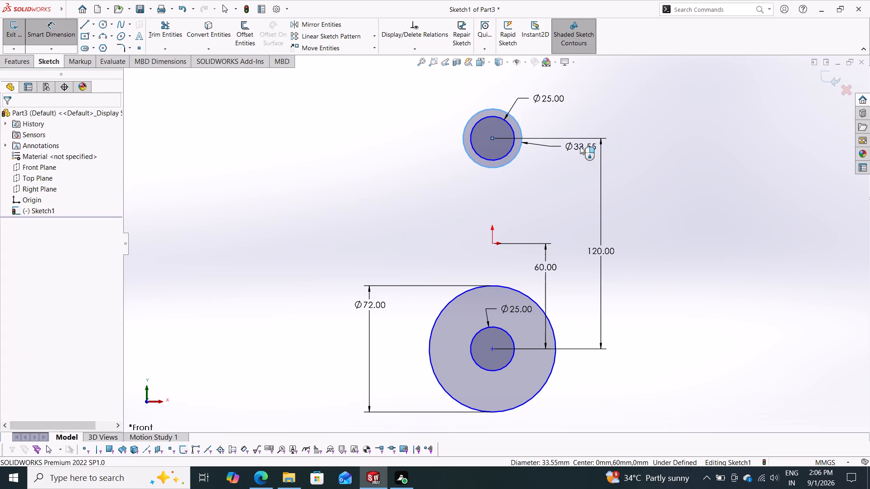
{"action": "type", "text": "72"}
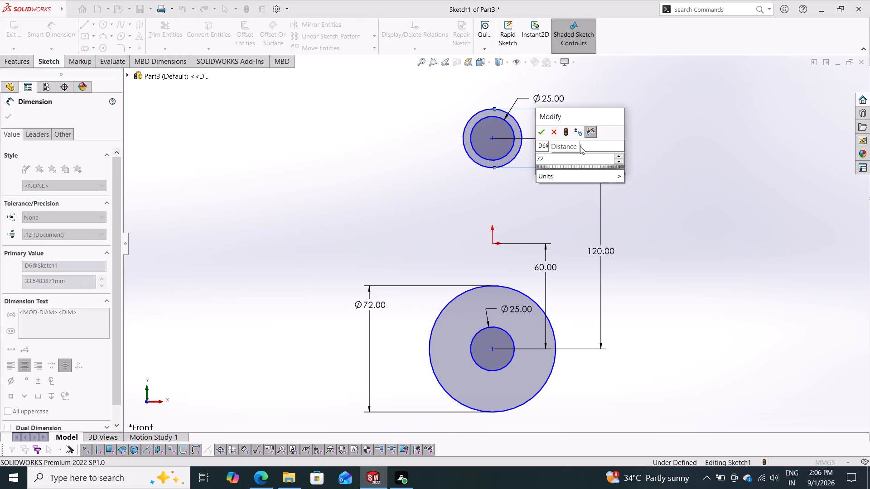
{"action": "key", "text": "Return"}
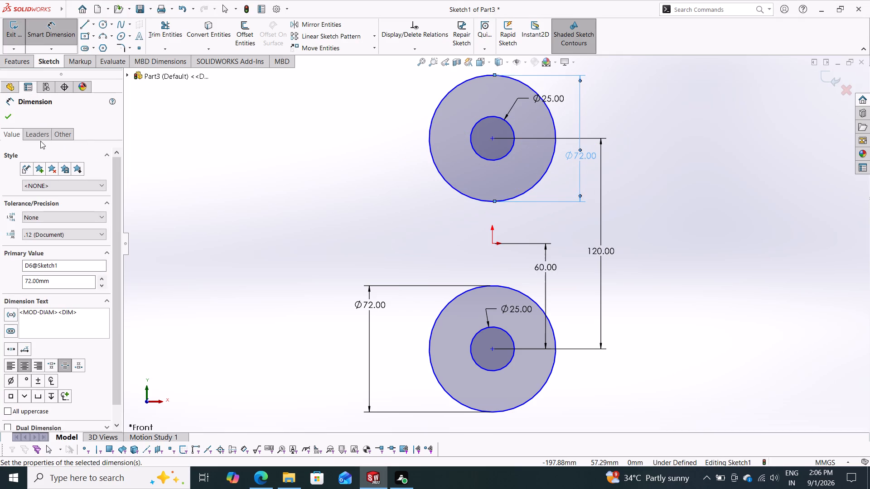
{"action": "left_click", "coordinate": [11, 118]}
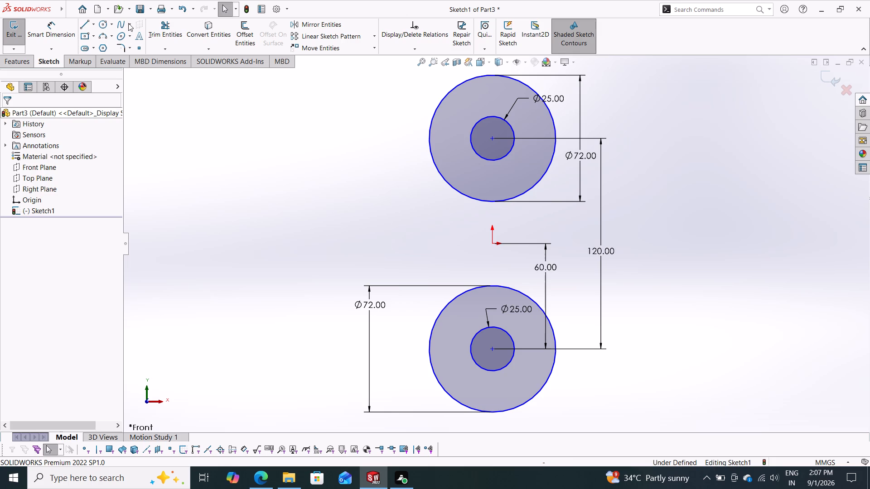
Sketch a horizontal line about 127 mm long from the origin in the negative X direction.
{"action": "left_click", "coordinate": [86, 25]}
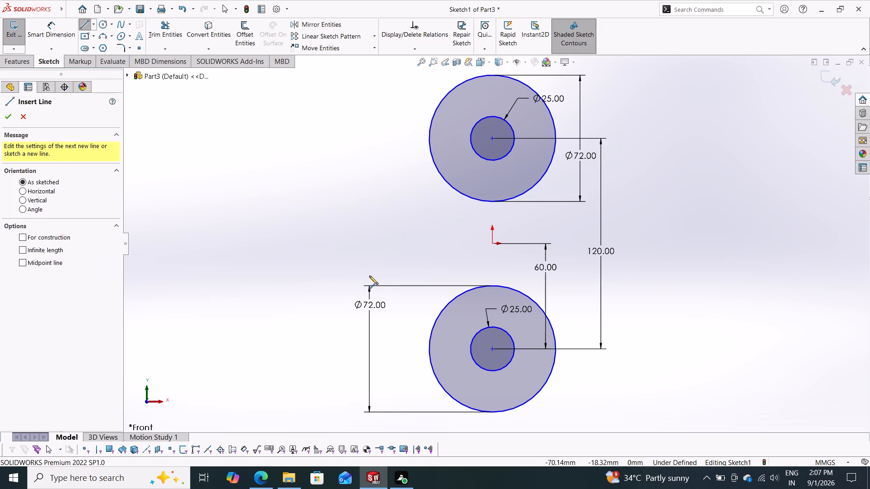
{"action": "left_click", "coordinate": [491, 243]}
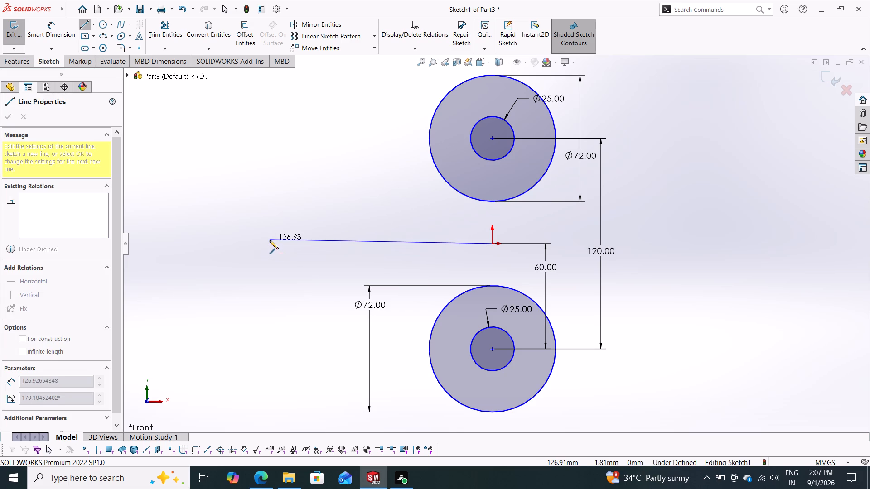
{"action": "left_click", "coordinate": [270, 242]}
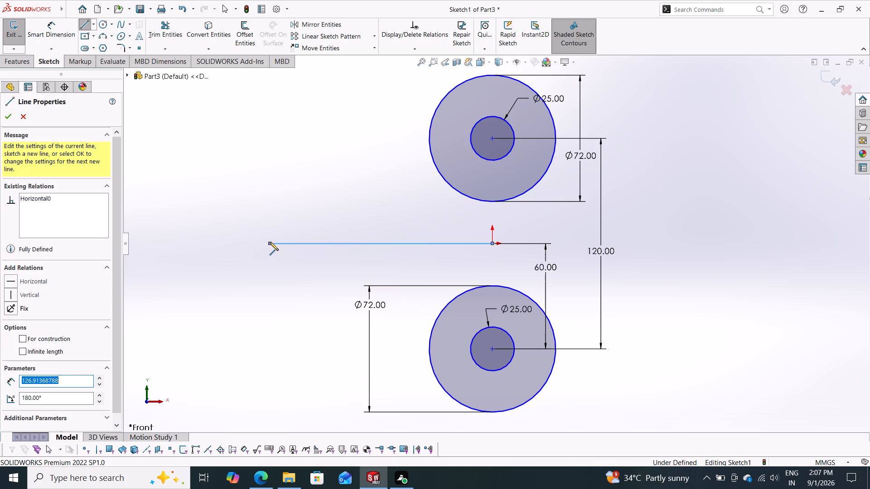
{"action": "key", "text": "Escape"}
{"action": "key", "text": "grave"}
{"action": "key", "text": "Escape"}
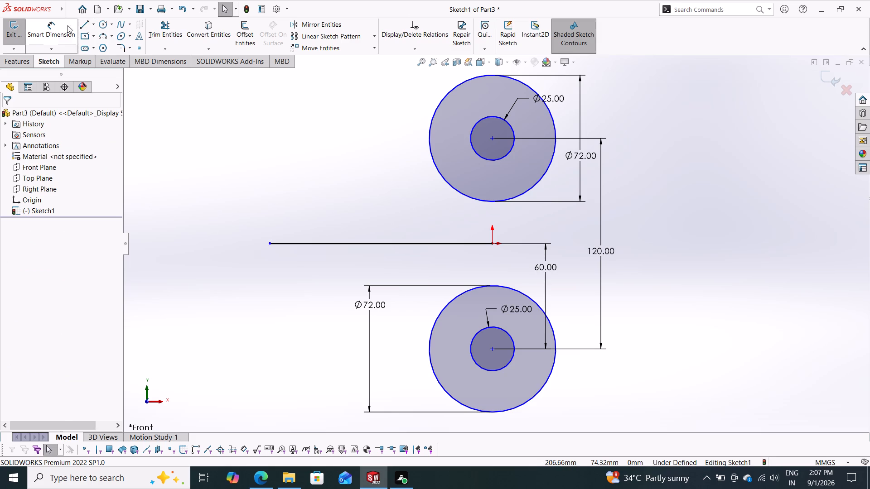
Dimension the horizontal line from the origin as 132.5 mm, reduce it by 30 to 102.5 mm, and finish dimensioning.
{"action": "left_click", "coordinate": [59, 28]}
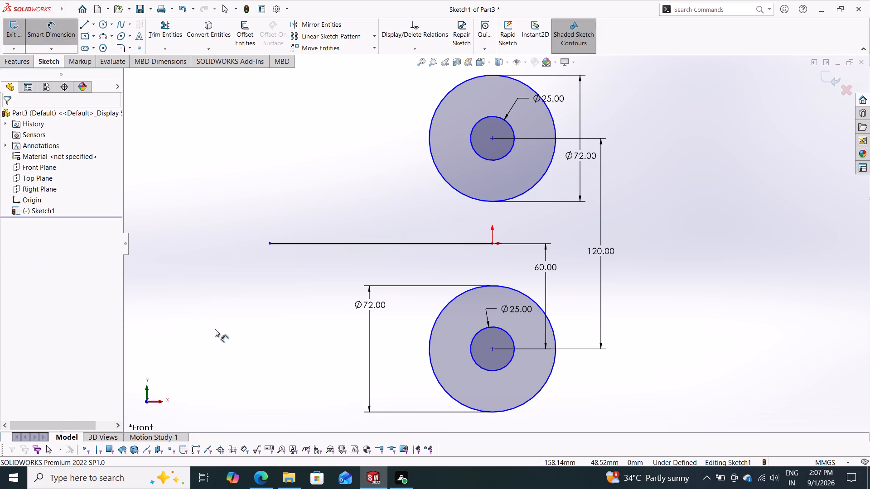
{"action": "left_click", "coordinate": [384, 246]}
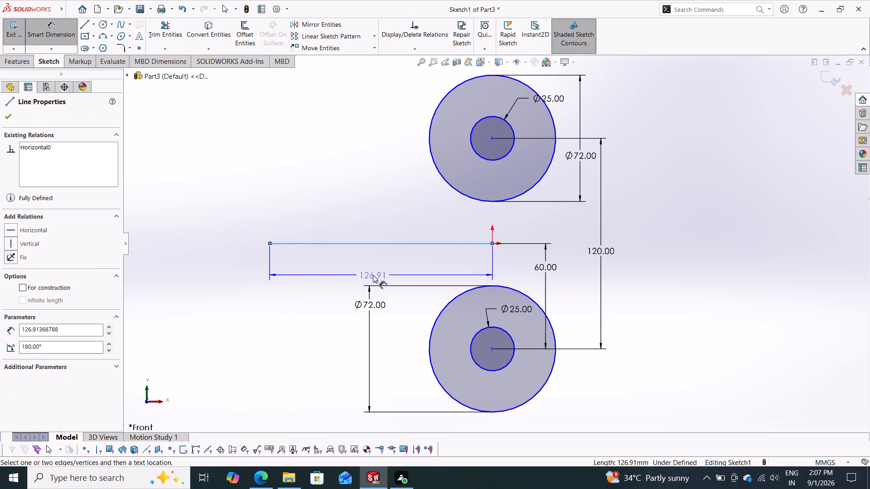
{"action": "left_click", "coordinate": [373, 275]}
{"action": "type", "text": "132.5"}
{"action": "key", "text": "Return"}
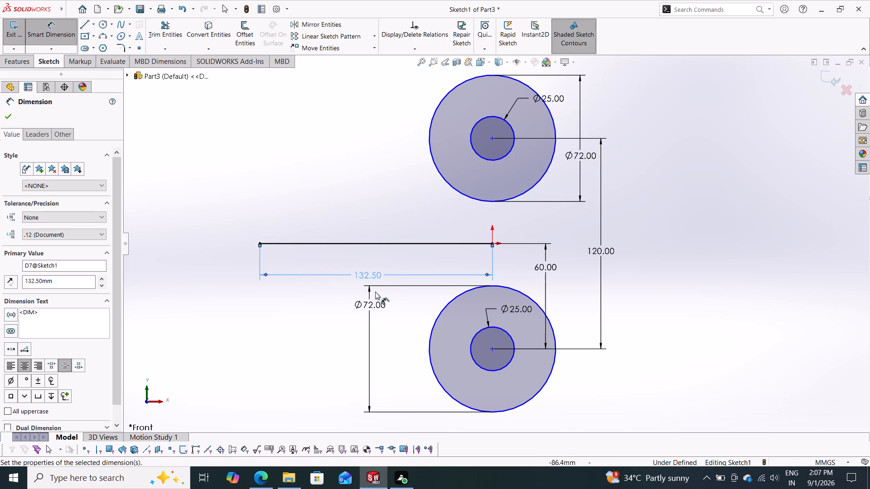
{"action": "double_click", "coordinate": [360, 272]}
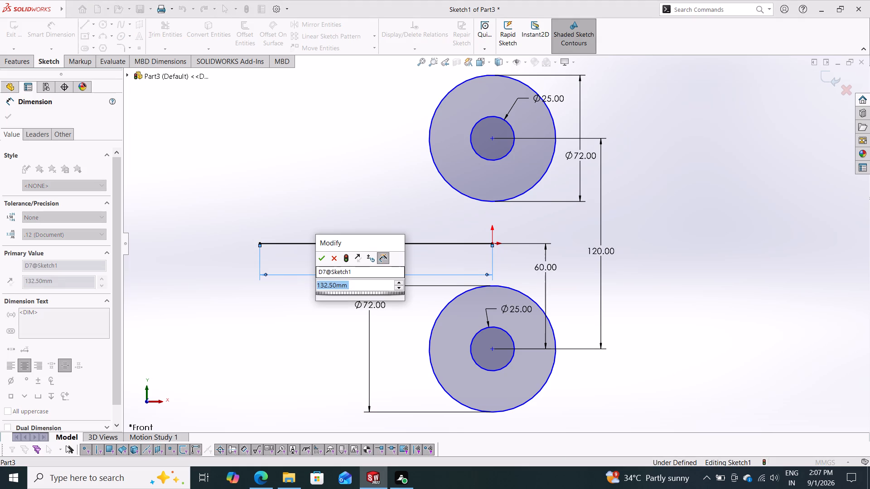
{"action": "key", "text": "Right"}
{"action": "type", "text": "-30"}
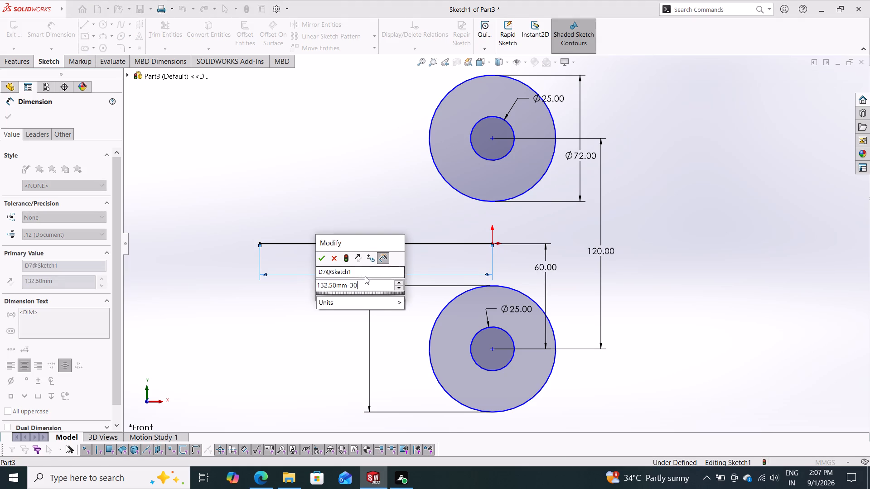
{"action": "key", "text": "Return"}
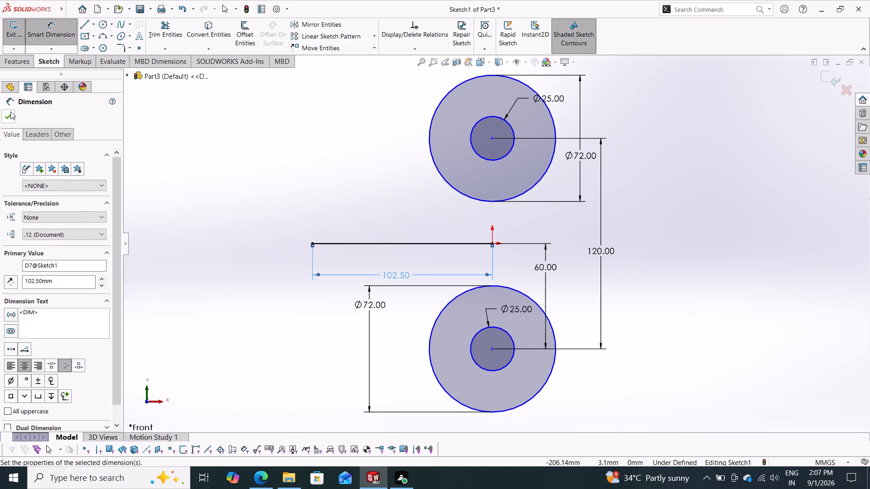
{"action": "left_click", "coordinate": [10, 111]}
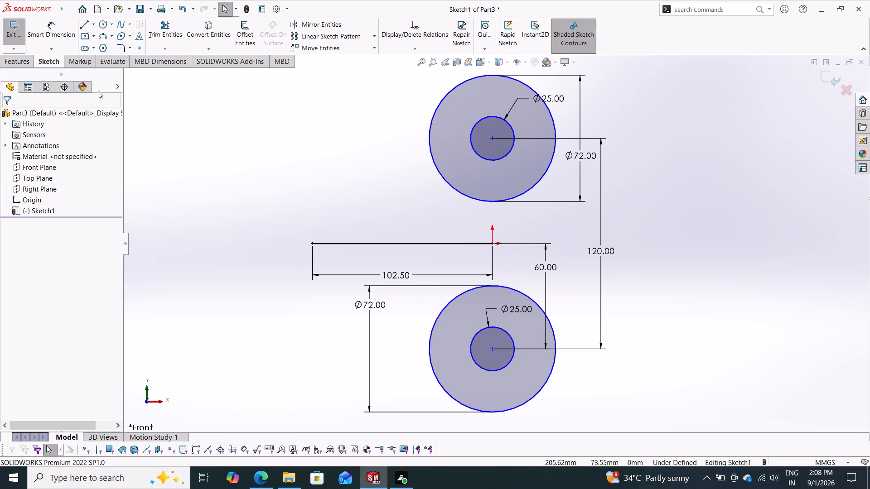
Offset the horizontal centre line by 60 mm in both directions with dimensions added.
{"action": "left_click", "coordinate": [250, 36]}
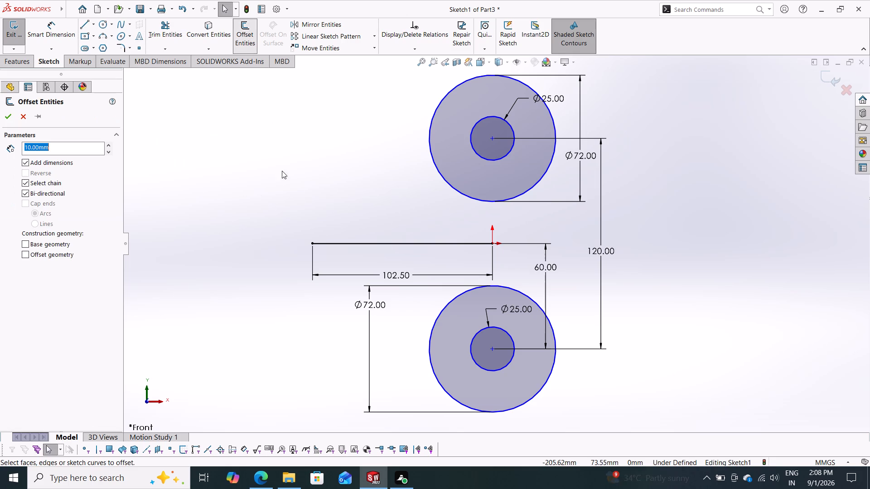
{"action": "left_click", "coordinate": [370, 243]}
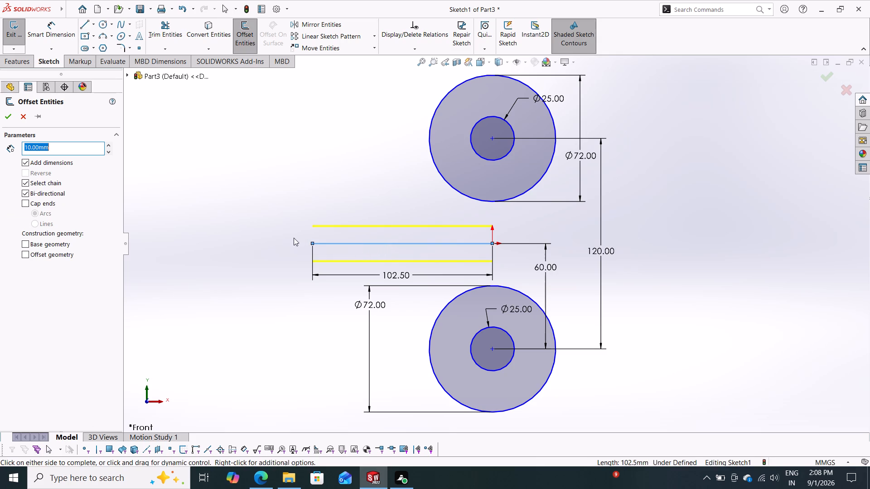
{"action": "type", "text": "60"}
{"action": "key", "text": "Return"}
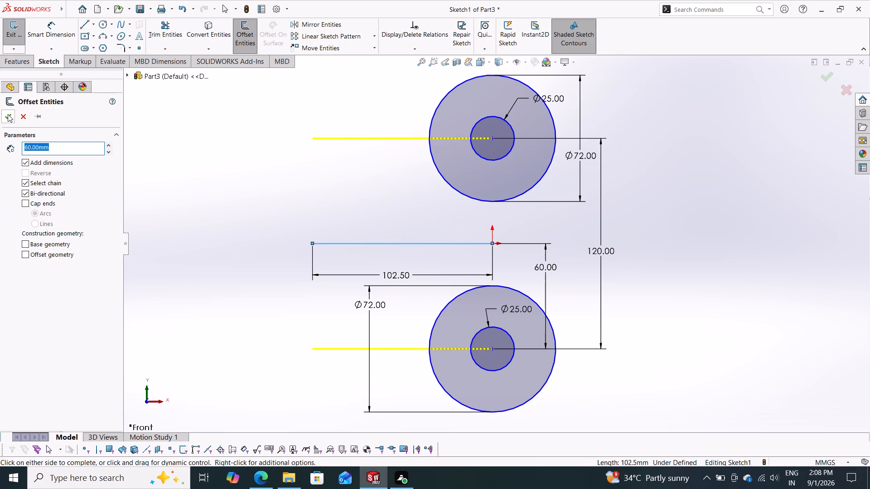
{"action": "left_click", "coordinate": [8, 114]}
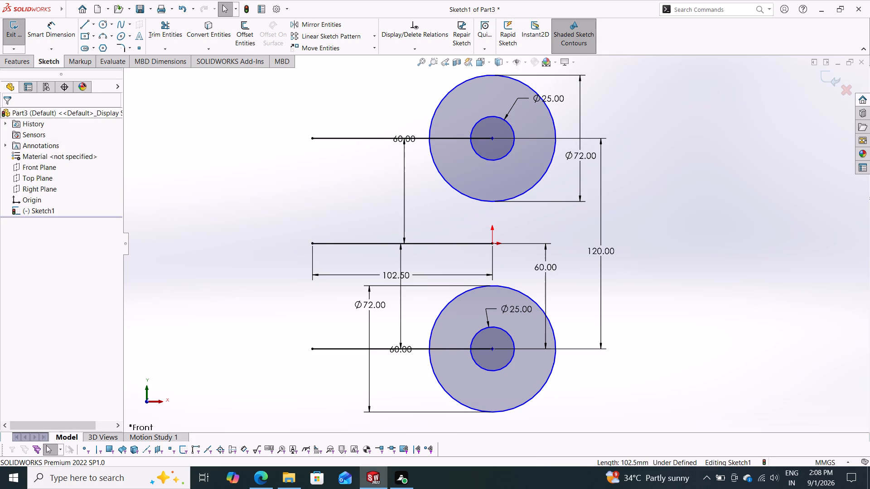
Trim away the portions of both offset lines that lie inside the upper and lower 72 mm circles.
{"action": "left_click", "coordinate": [165, 23]}
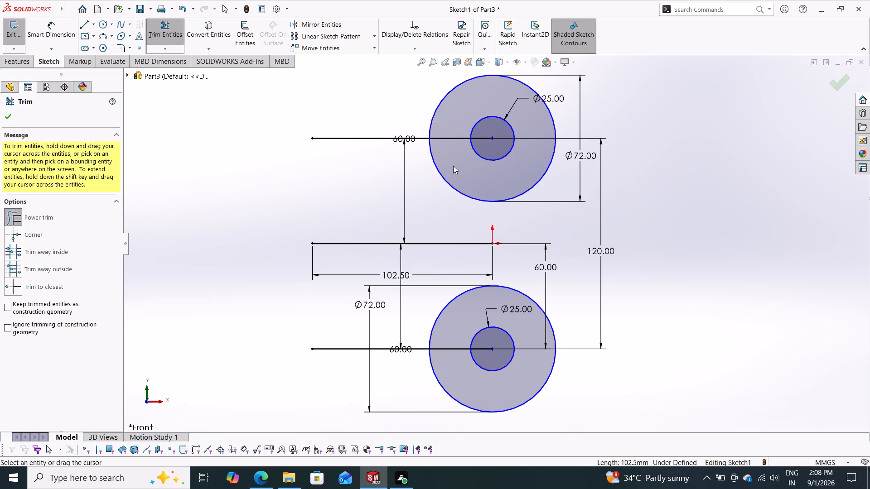
{"action": "left_click_drag", "start_coordinate": [458, 155], "coordinate": [458, 123]}
{"action": "left_click_drag", "start_coordinate": [488, 131], "coordinate": [486, 138]}
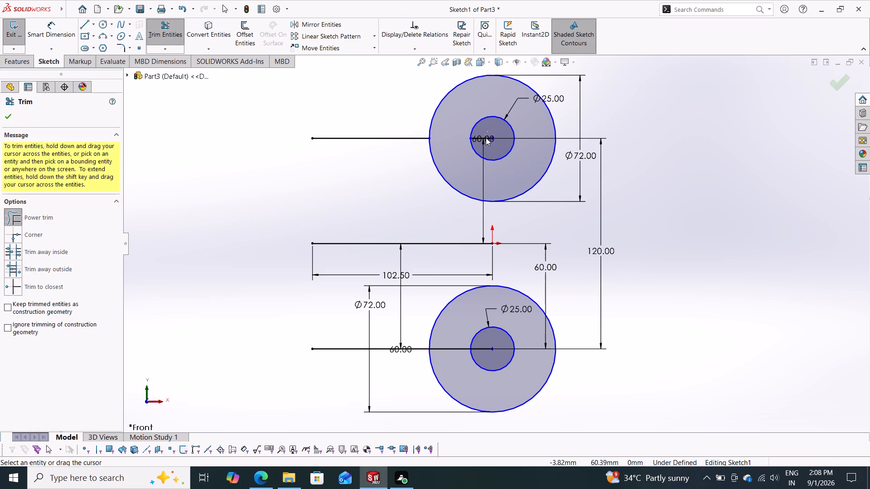
{"action": "left_click_drag", "start_coordinate": [486, 138], "coordinate": [486, 139]}
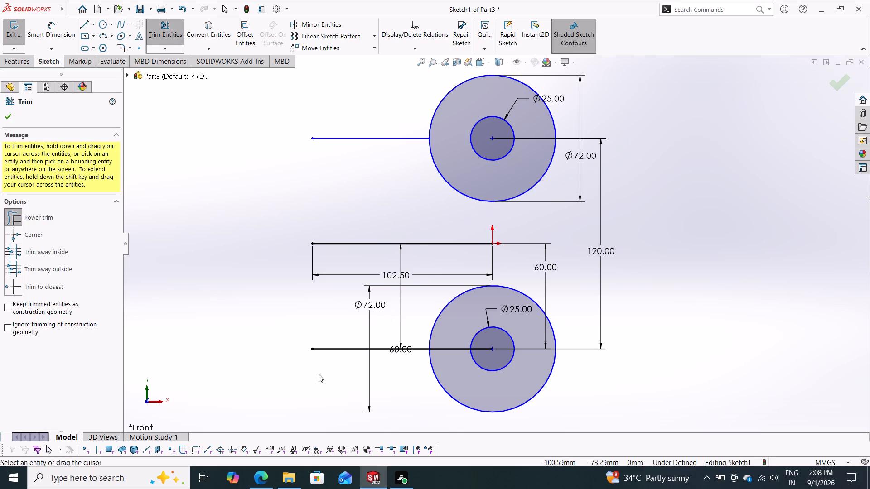
{"action": "left_click", "coordinate": [343, 362]}
{"action": "left_click_drag", "start_coordinate": [462, 357], "coordinate": [460, 326]}
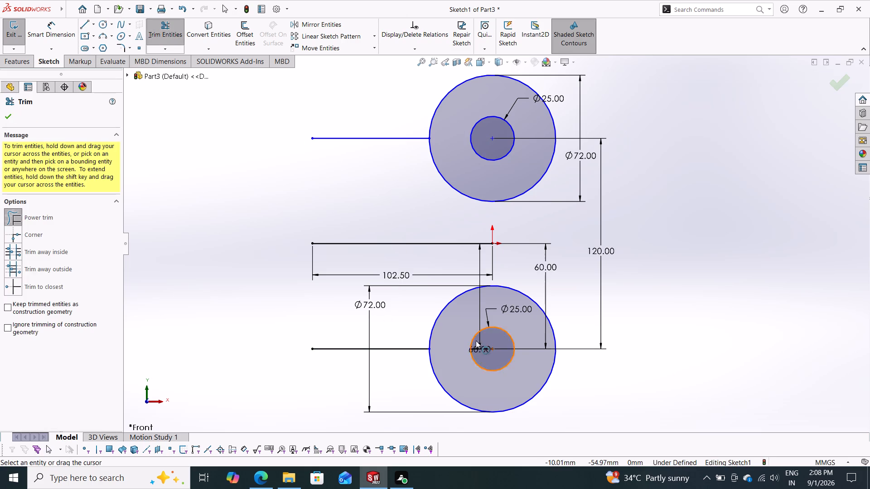
{"action": "left_click_drag", "start_coordinate": [480, 354], "coordinate": [483, 345]}
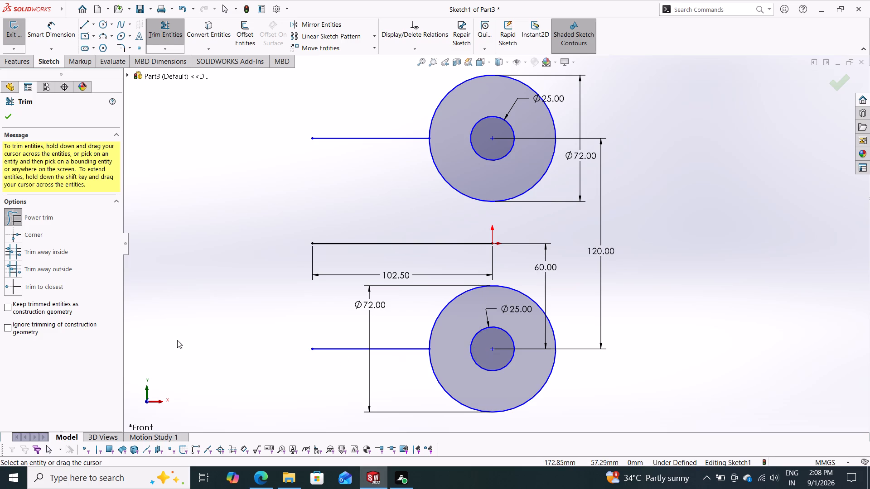
{"action": "left_click", "coordinate": [8, 114]}
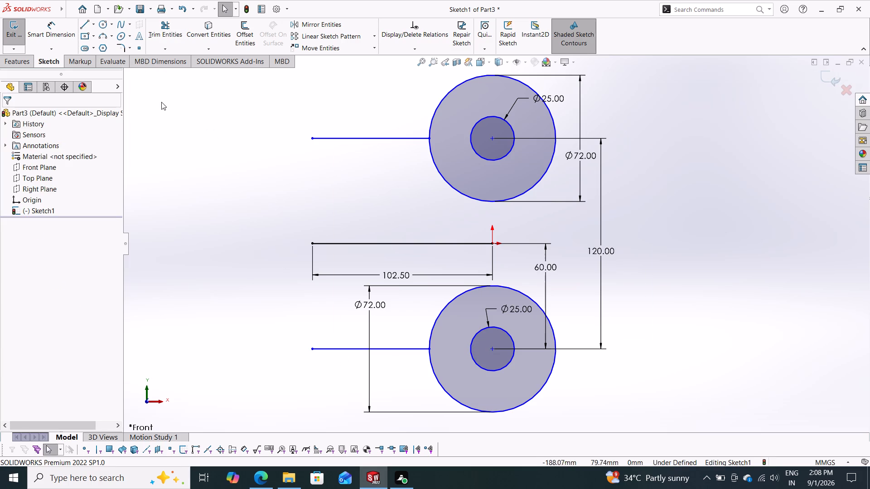
Sketch a 120 mm vertical line joining the free left ends of the upper and lower horizontal lines.
{"action": "left_click", "coordinate": [82, 25]}
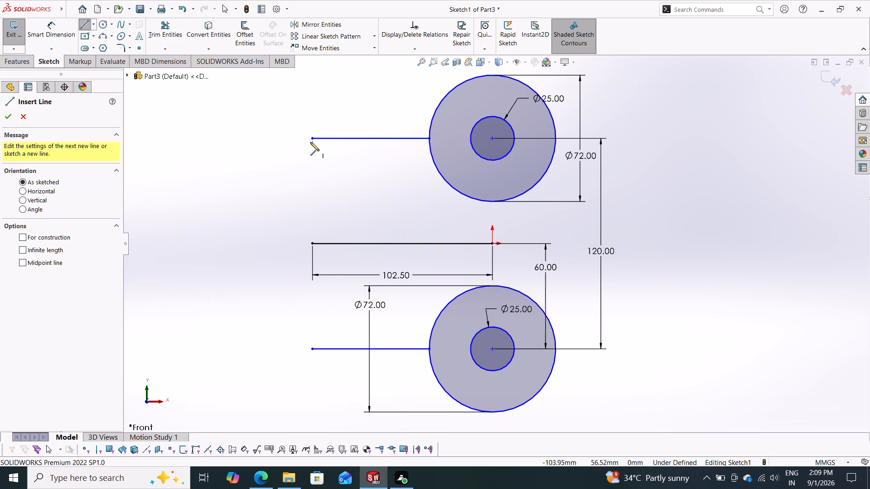
{"action": "left_click", "coordinate": [311, 140]}
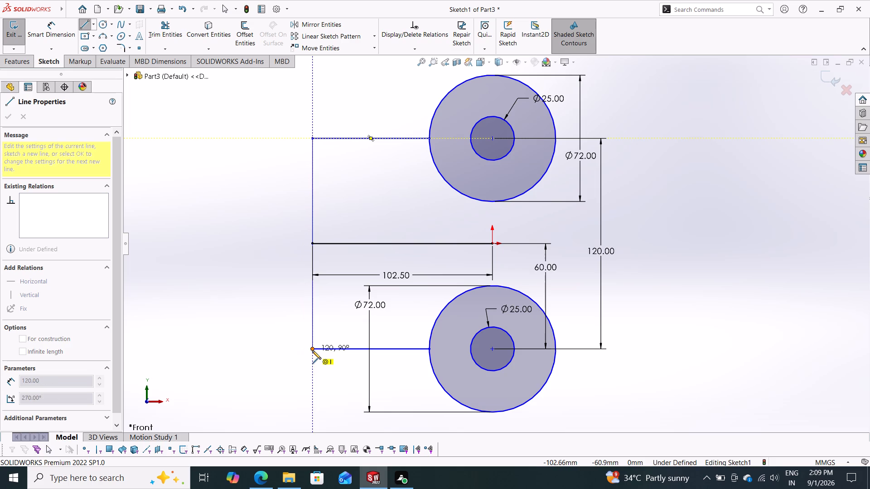
{"action": "left_click", "coordinate": [312, 350]}
{"action": "key", "text": "Escape"}
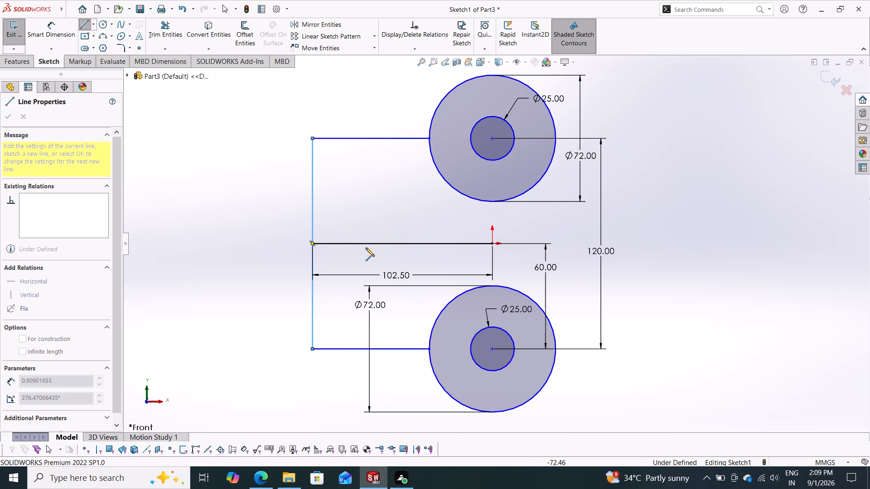
{"action": "key", "text": "Escape"}
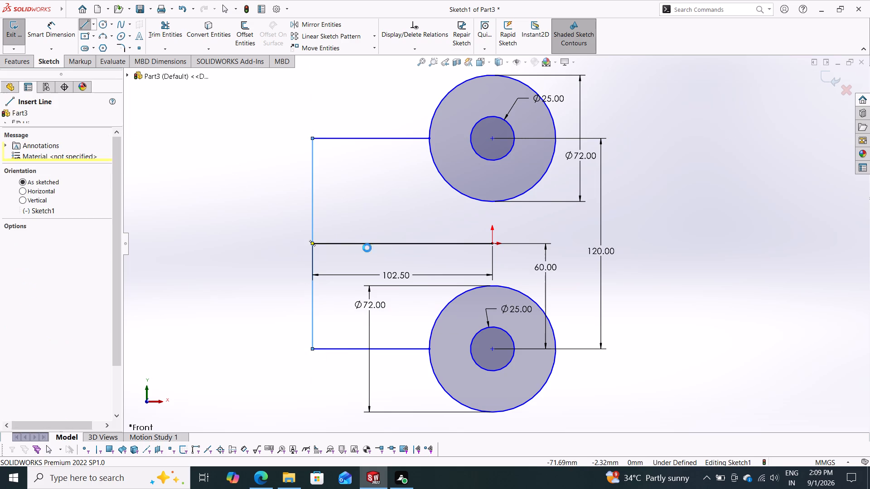
Convert the 102.5 mm horizontal line through the origin to construction geometry.
{"action": "left_click", "coordinate": [376, 245]}
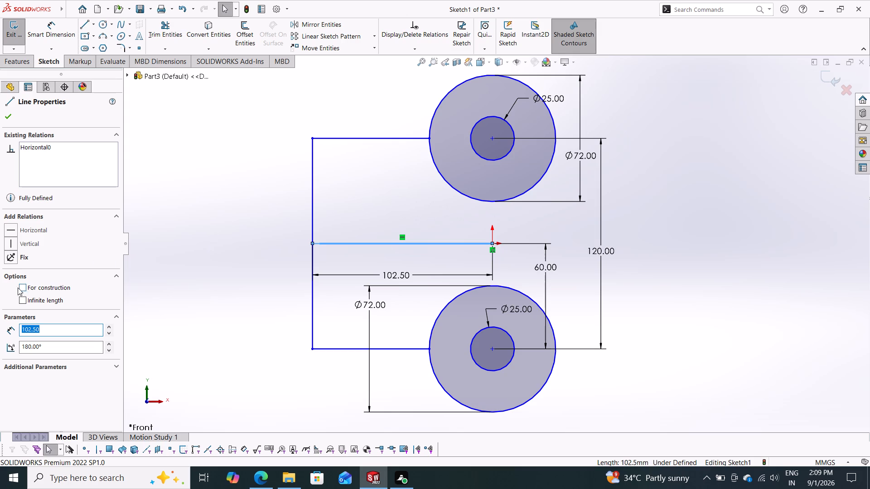
{"action": "left_click", "coordinate": [22, 288]}
{"action": "left_click", "coordinate": [9, 119]}
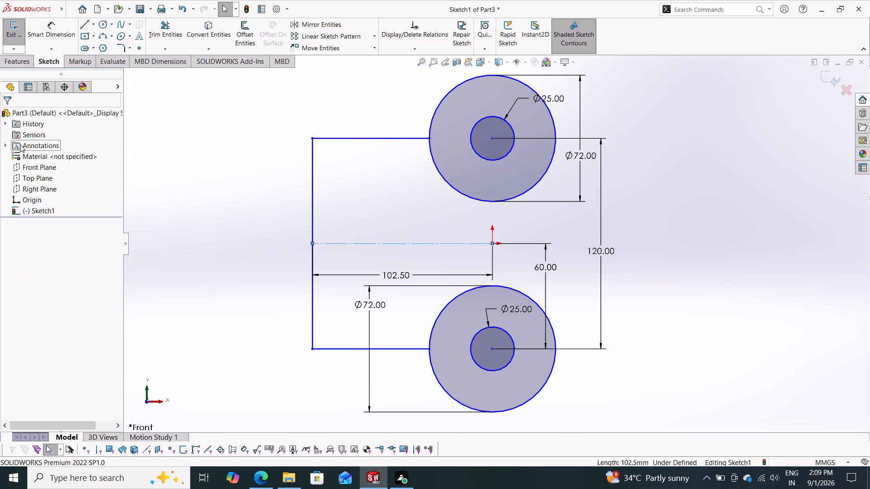
Sketch a 120 mm vertical line joining the right quadrant points of the upper and lower 72 mm circles.
{"action": "left_click", "coordinate": [161, 26]}
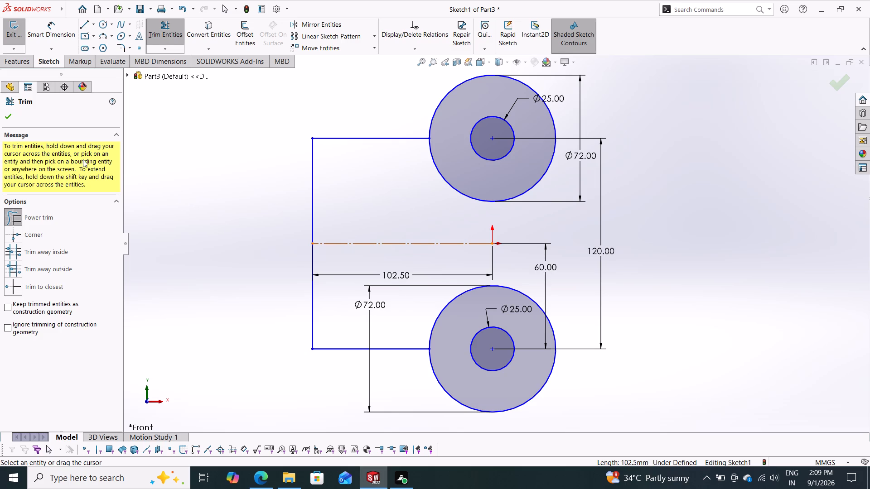
{"action": "left_click", "coordinate": [80, 24]}
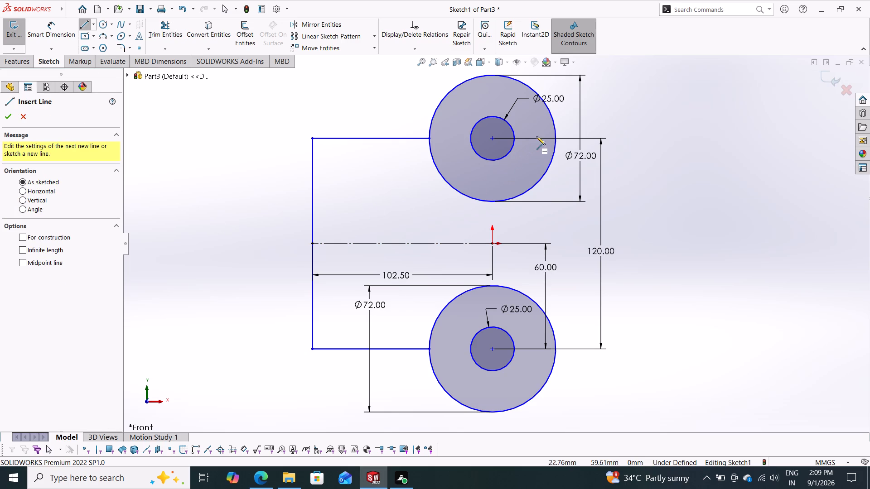
{"action": "left_click", "coordinate": [556, 139]}
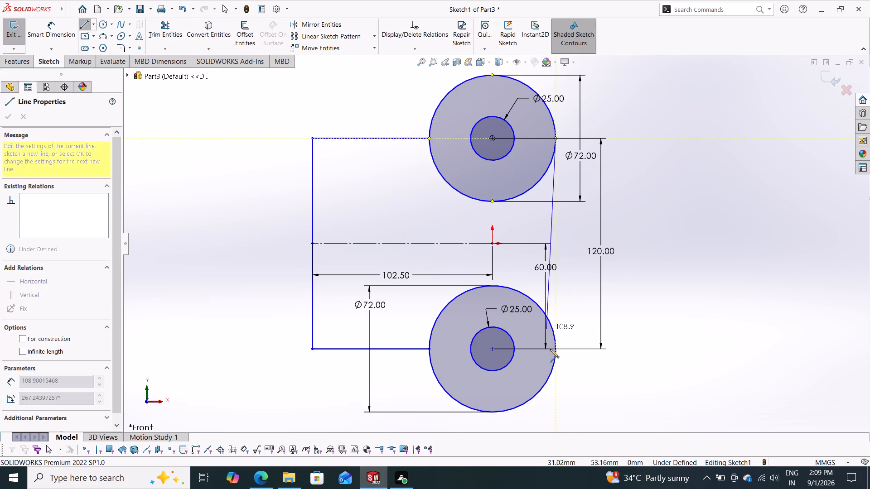
{"action": "left_click", "coordinate": [558, 350]}
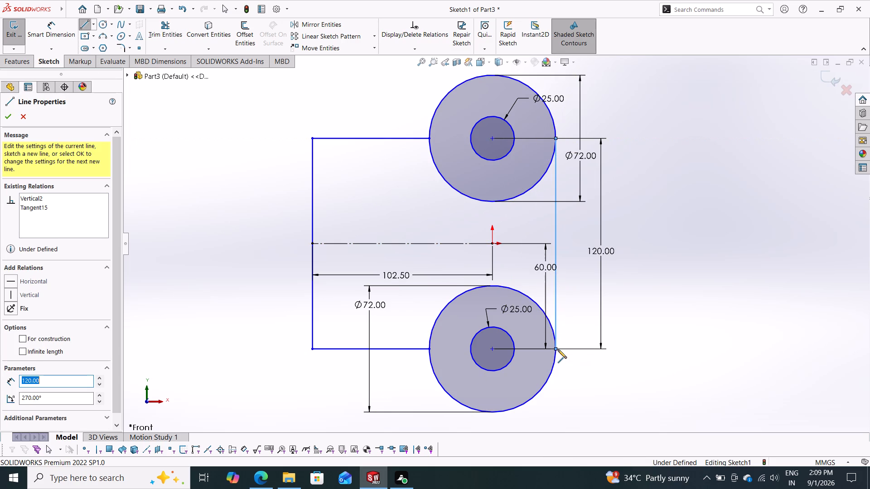
{"action": "key", "text": "Escape"}
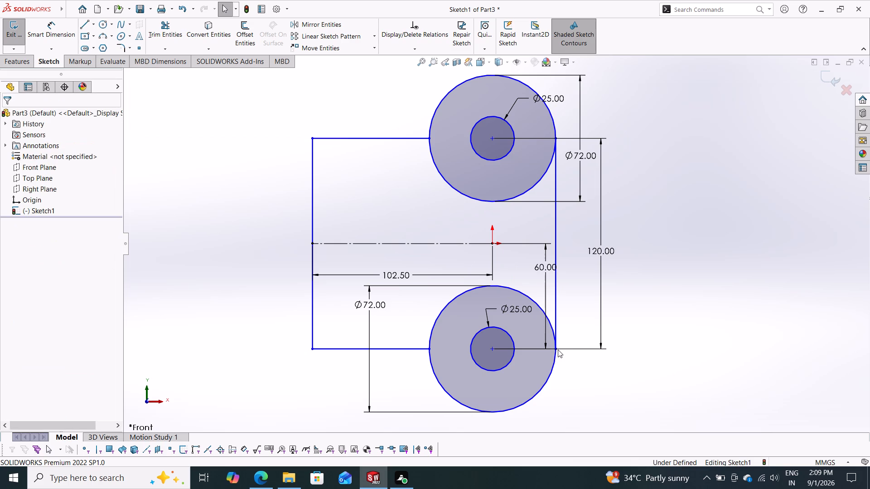
Trim away the inner portions of both 72 mm circles so the profile becomes one closed outline around the two holes.
{"action": "left_click", "coordinate": [166, 40]}
{"action": "left_click_drag", "start_coordinate": [428, 194], "coordinate": [447, 171]}
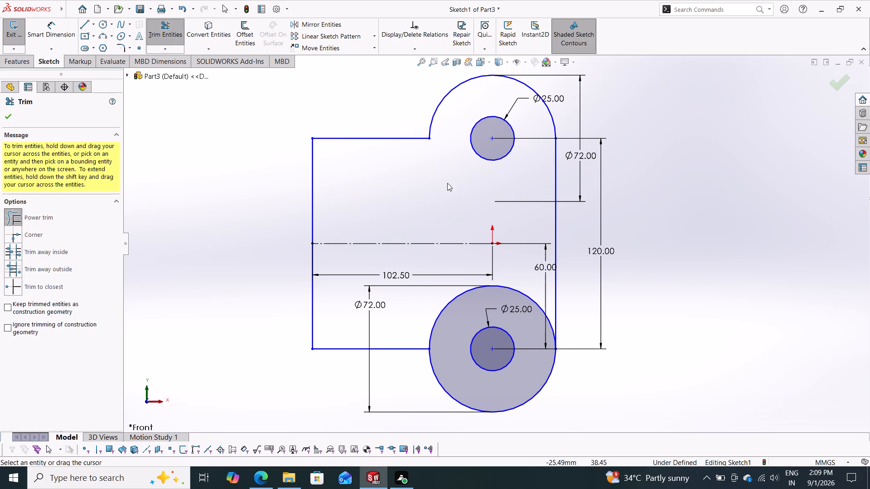
{"action": "left_click_drag", "start_coordinate": [419, 311], "coordinate": [445, 317]}
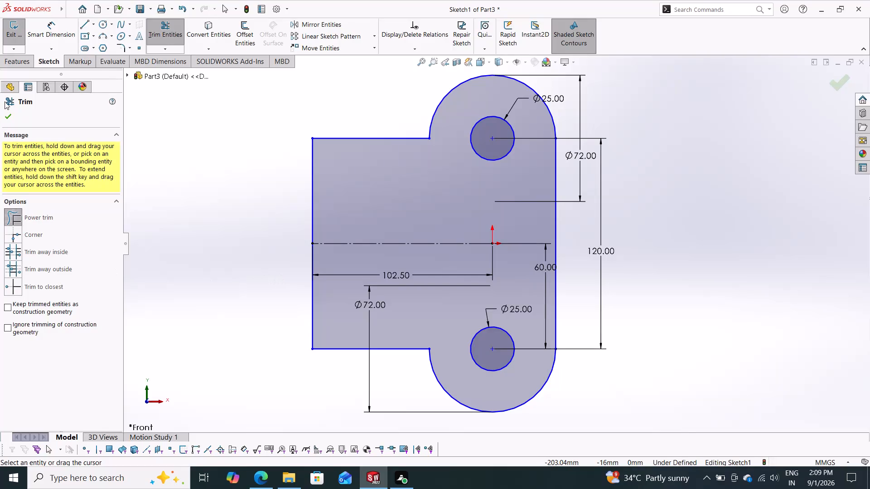
{"action": "left_click", "coordinate": [4, 119]}
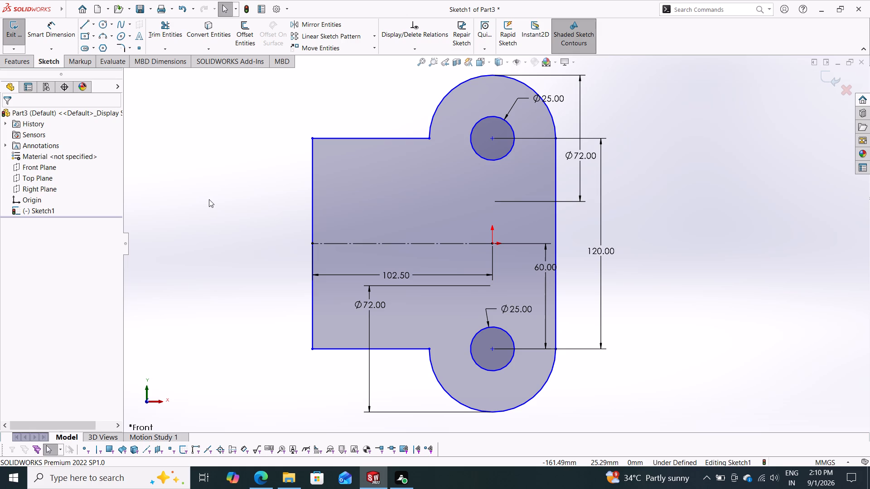
Extrude the closed profile as a boss with a Mid Plane end condition and a depth of 30 mm.
{"action": "left_click", "coordinate": [29, 59]}
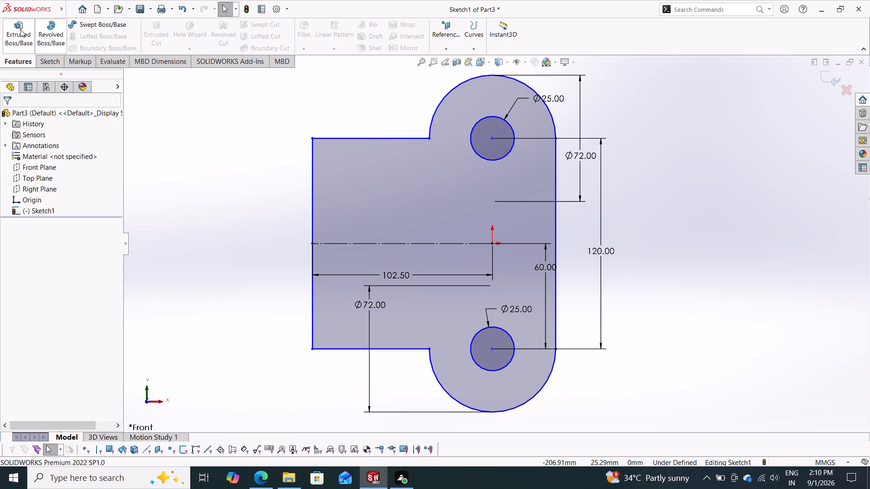
{"action": "left_click", "coordinate": [11, 29]}
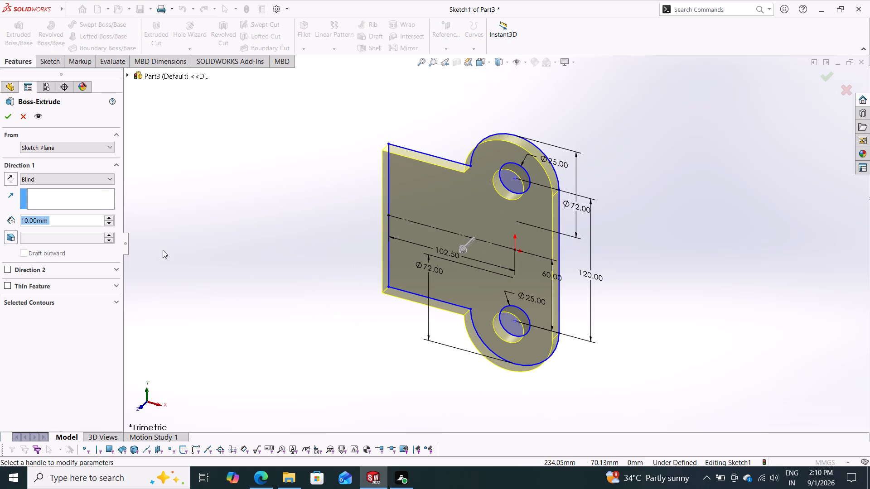
{"action": "left_click", "coordinate": [50, 175]}
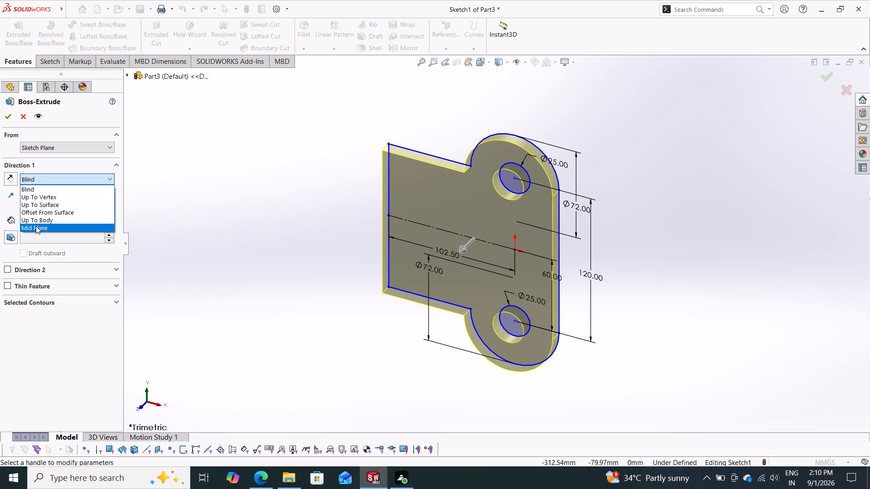
{"action": "left_click", "coordinate": [35, 230]}
{"action": "type", "text": "30"}
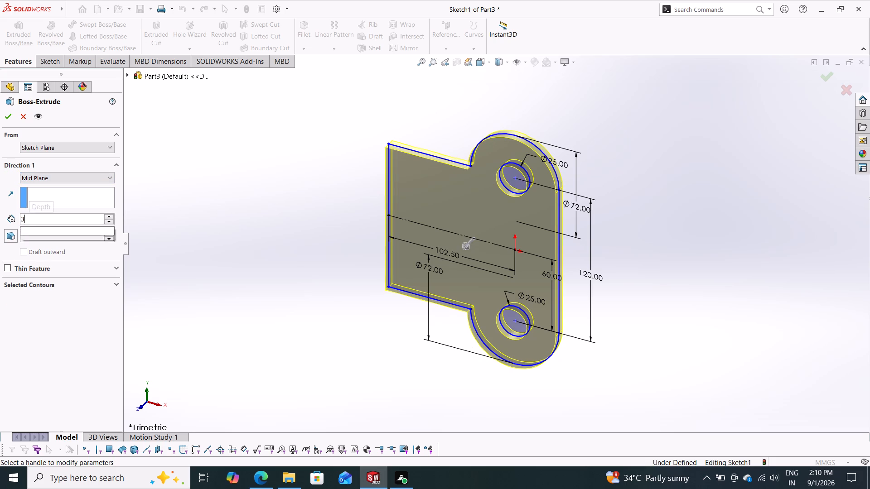
{"action": "key", "text": "Return"}
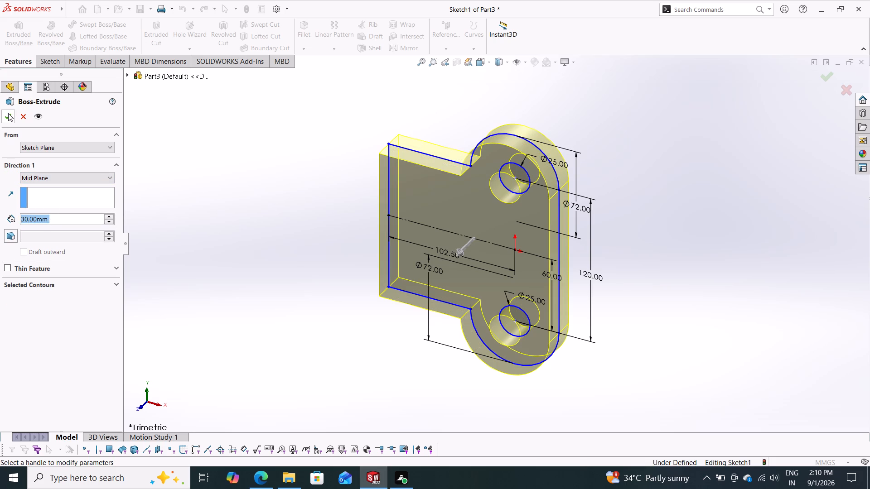
{"action": "left_click", "coordinate": [8, 113]}
On the plate's front face, sketch circles centred on the lower and upper holes, with radii of about 21 mm and 22 mm.
{"action": "middle_click_drag", "start_coordinate": [329, 369], "coordinate": [334, 329]}
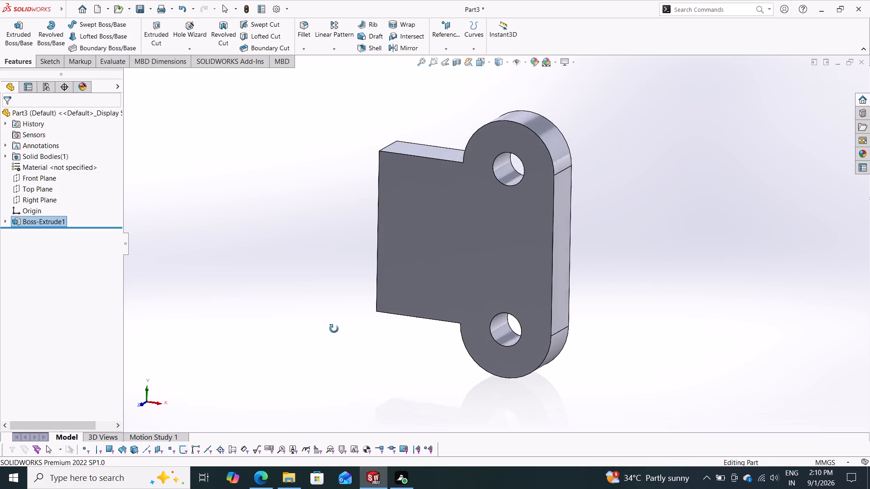
{"action": "middle_click_drag", "start_coordinate": [334, 329], "coordinate": [342, 306]}
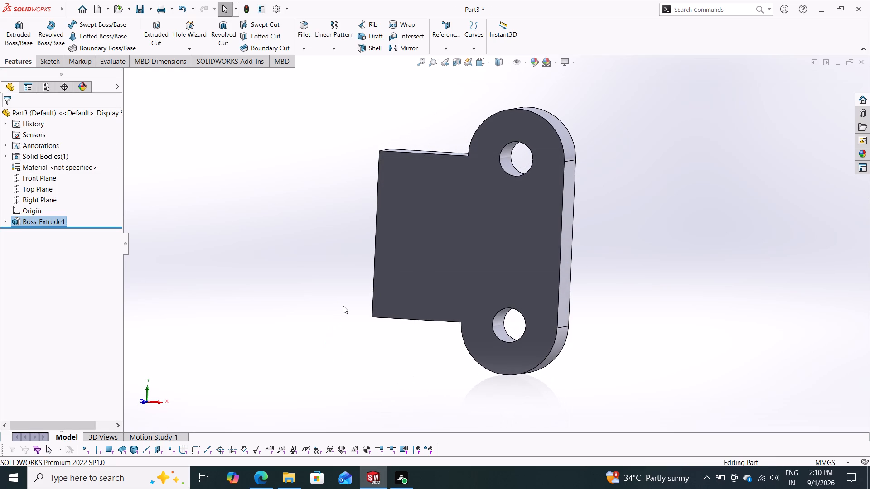
{"action": "left_click", "coordinate": [475, 268]}
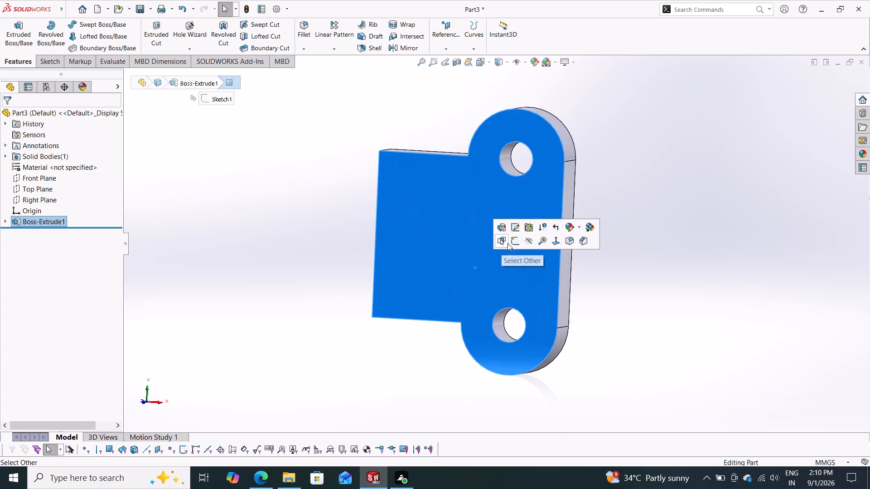
{"action": "left_click", "coordinate": [513, 241]}
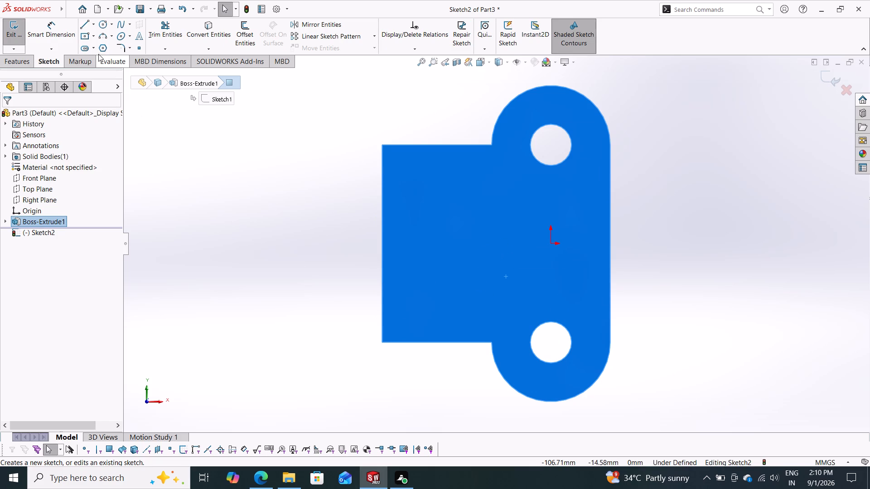
{"action": "left_click", "coordinate": [99, 20]}
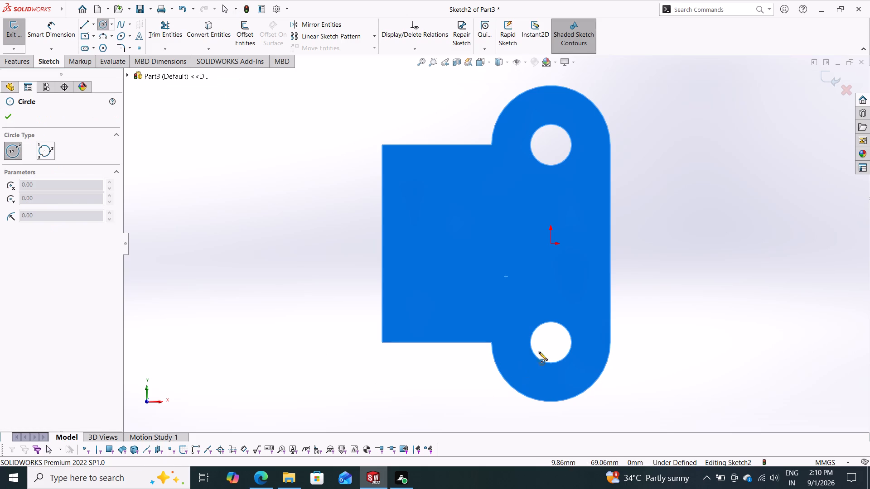
{"action": "left_click", "coordinate": [551, 341]}
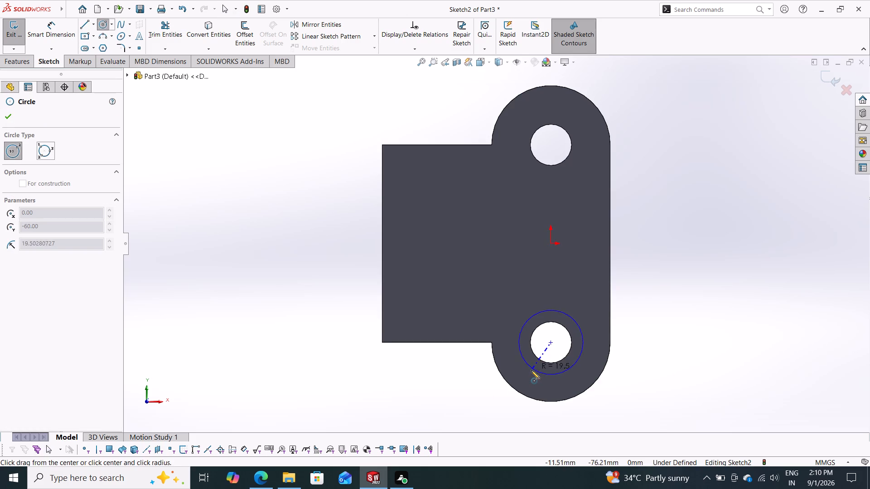
{"action": "left_click", "coordinate": [531, 371]}
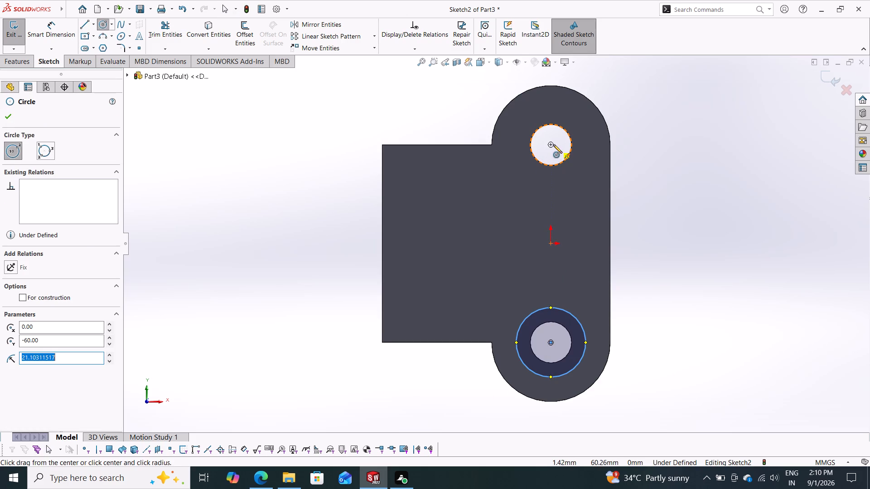
{"action": "left_click", "coordinate": [552, 144]}
{"action": "left_click", "coordinate": [527, 173]}
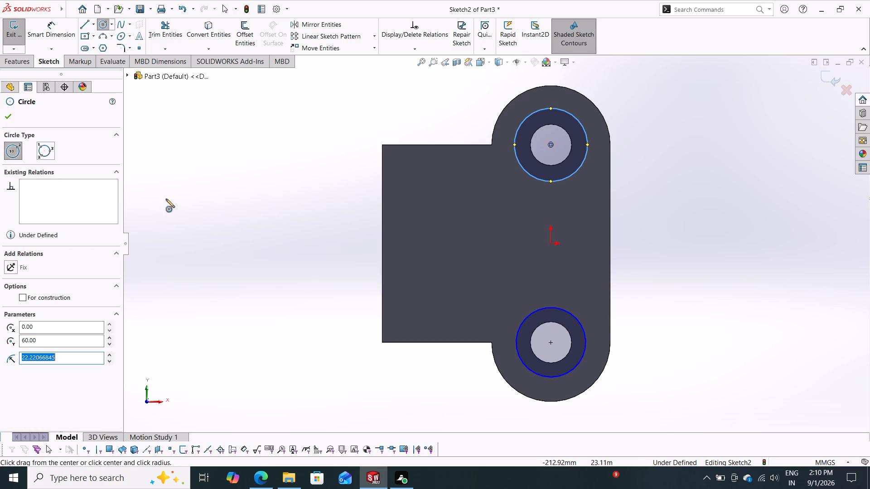
Dimension both the lower and upper sketched circles to a diameter of 60 mm.
{"action": "left_click_drag", "start_coordinate": [64, 38], "coordinate": [65, 43]}
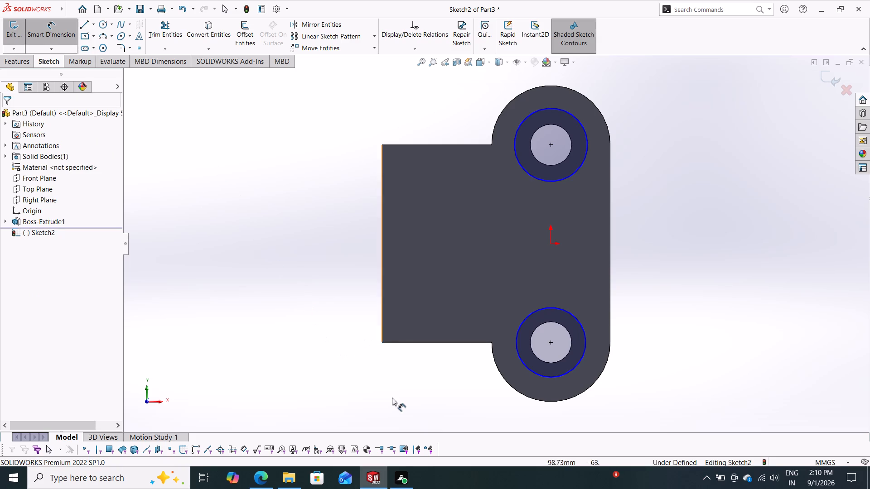
{"action": "left_click", "coordinate": [581, 326]}
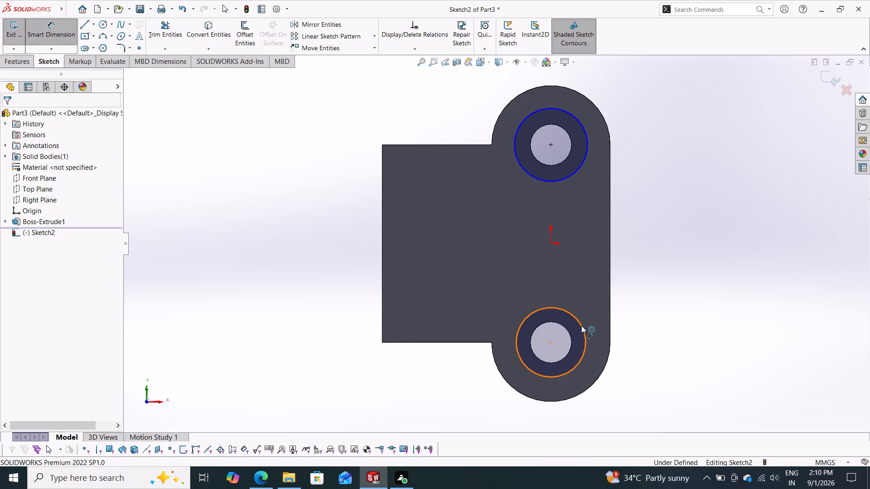
{"action": "left_click", "coordinate": [649, 336]}
{"action": "type", "text": "60"}
{"action": "key", "text": "Return"}
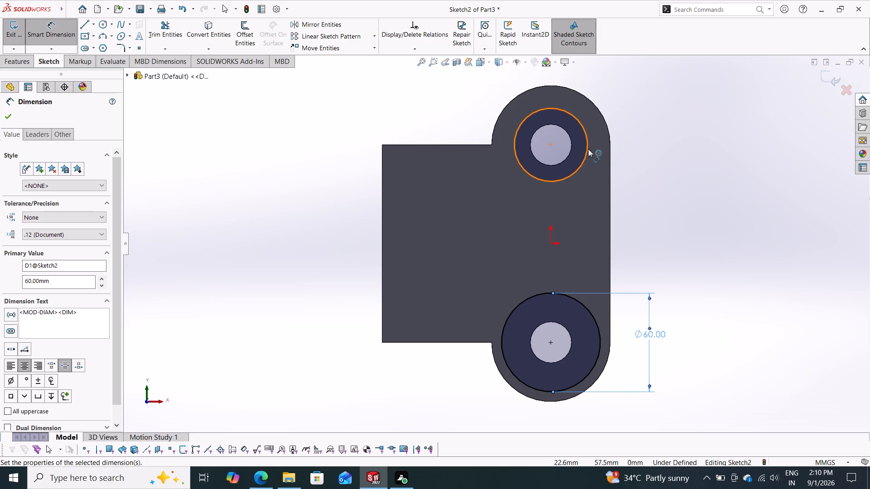
{"action": "left_click_drag", "start_coordinate": [588, 149], "coordinate": [592, 148]}
{"action": "left_click", "coordinate": [648, 143]}
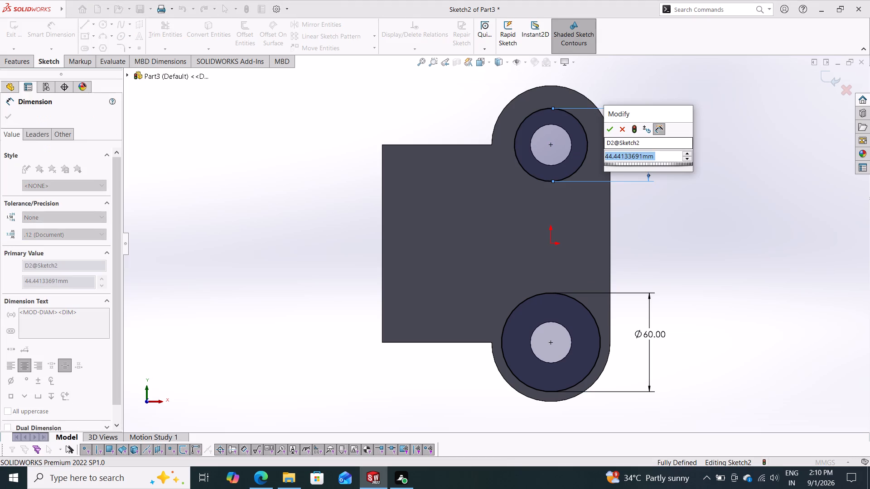
{"action": "type", "text": "60"}
{"action": "key", "text": "Return"}
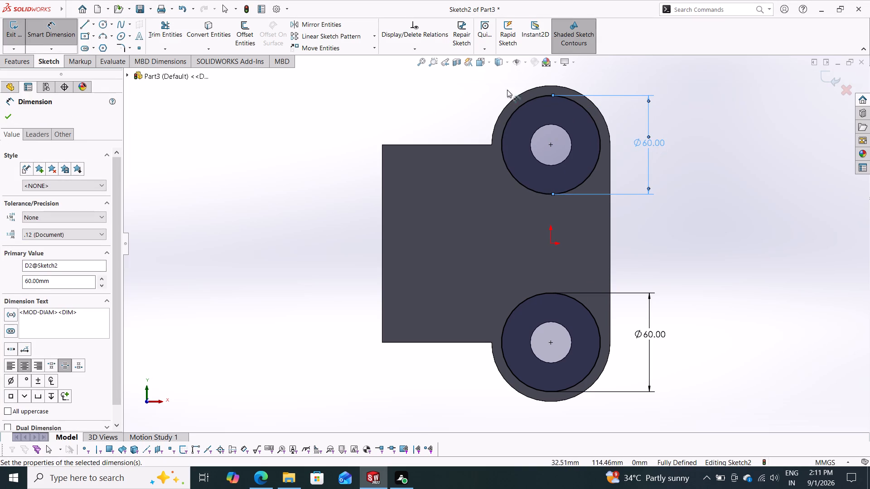
{"action": "left_click", "coordinate": [7, 113]}
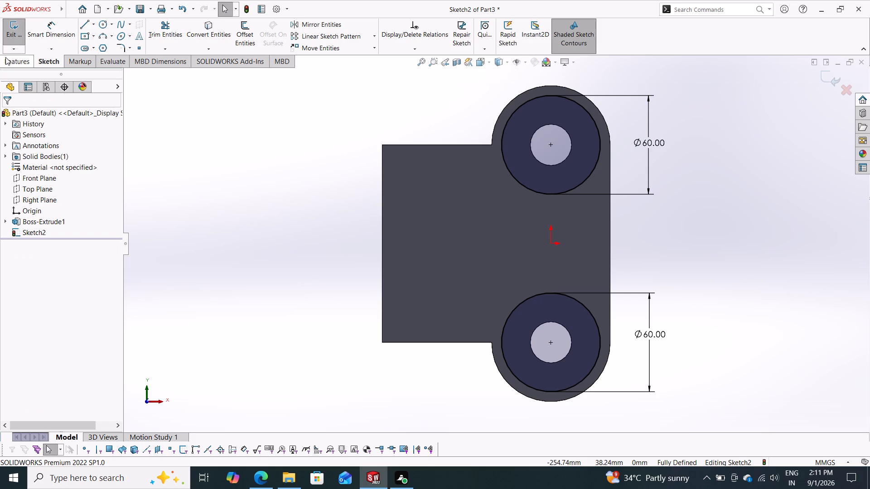
Extrude the two 60 mm circles outward from the plate face as Blind bosses, 6 mm deep, with merged result.
{"action": "left_click", "coordinate": [5, 57]}
{"action": "left_click", "coordinate": [24, 35]}
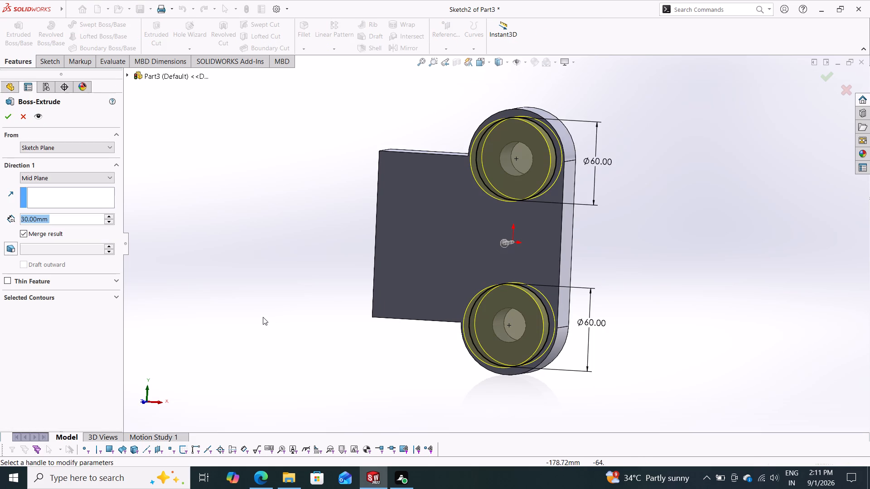
{"action": "key", "text": "6"}
{"action": "key", "text": "Return"}
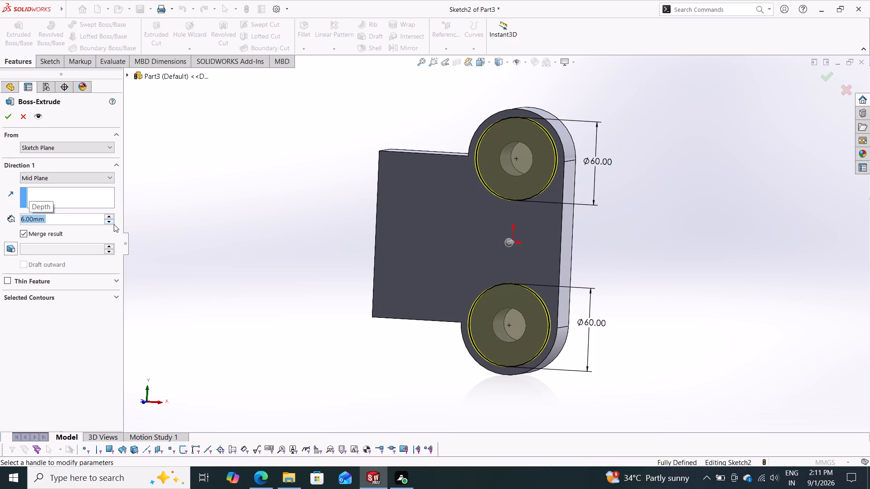
{"action": "left_click", "coordinate": [45, 177]}
{"action": "left_click", "coordinate": [39, 187]}
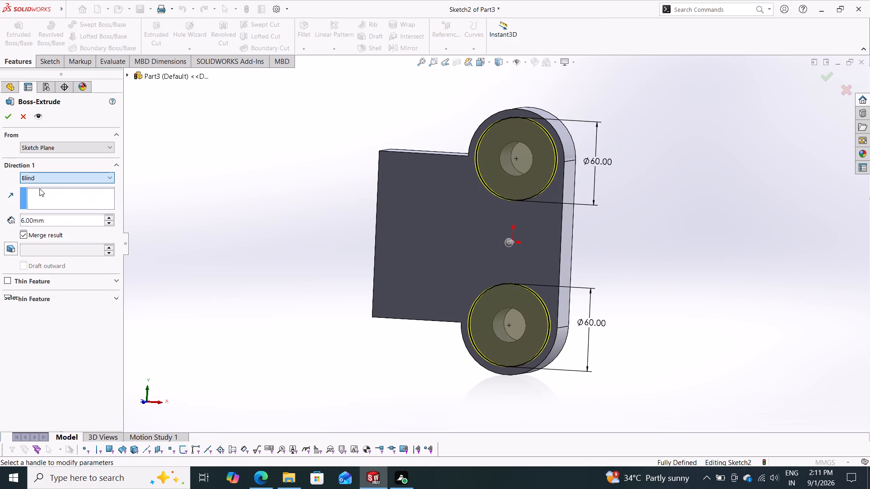
{"action": "middle_click_drag", "start_coordinate": [227, 313], "coordinate": [260, 181]}
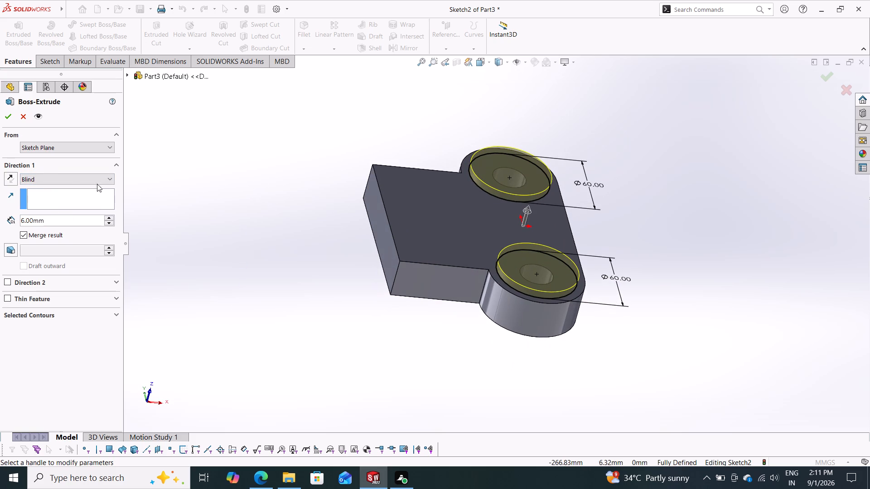
{"action": "left_click", "coordinate": [4, 114]}
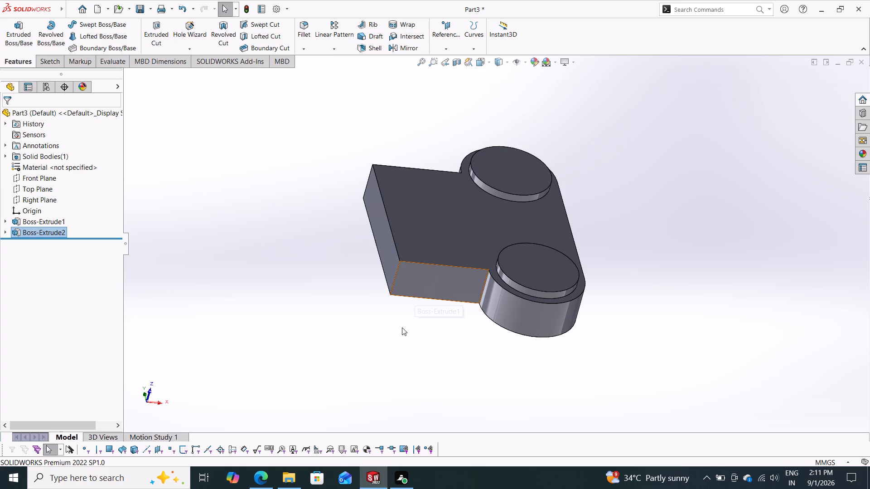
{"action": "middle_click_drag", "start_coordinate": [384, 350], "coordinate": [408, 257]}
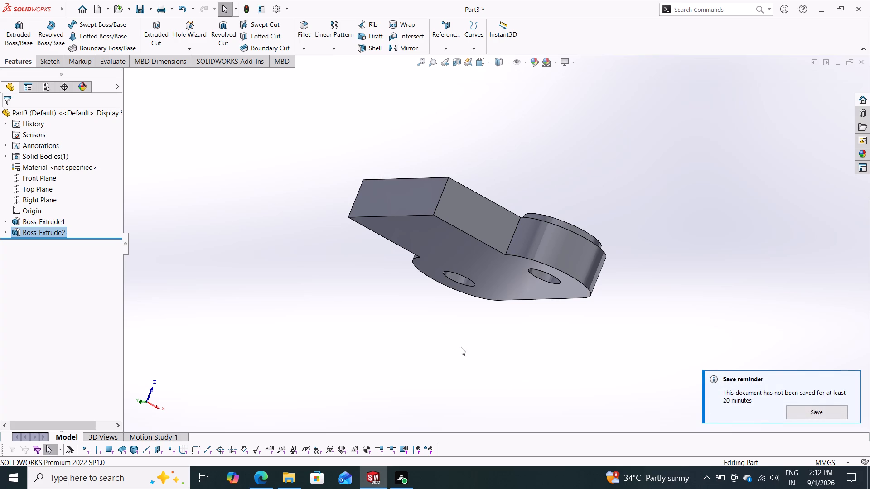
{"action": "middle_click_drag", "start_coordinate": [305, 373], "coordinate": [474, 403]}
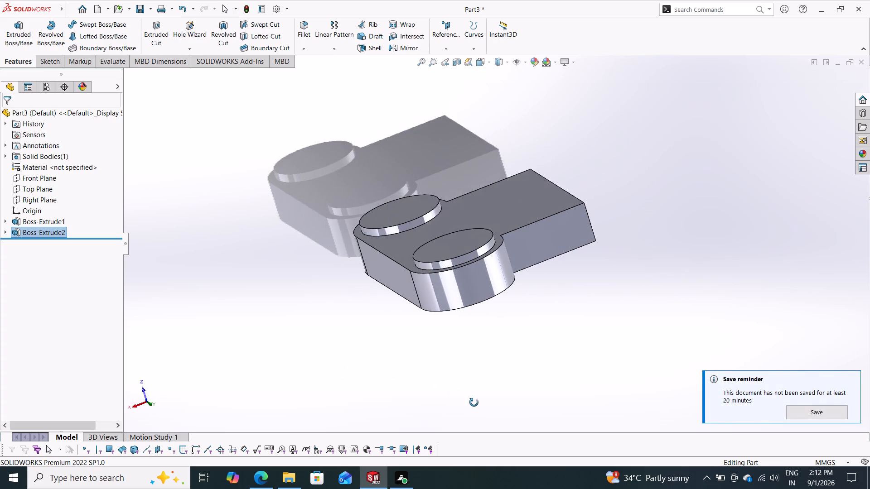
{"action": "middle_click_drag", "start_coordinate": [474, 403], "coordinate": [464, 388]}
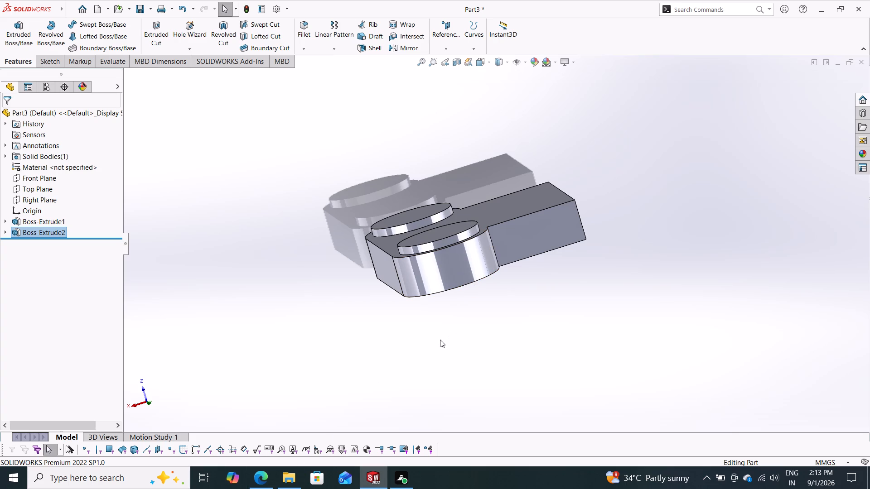
Start a new sketch on the plate's flat back face, on the side opposite the raised bosses.
{"action": "middle_click_drag", "start_coordinate": [445, 338], "coordinate": [430, 225]}
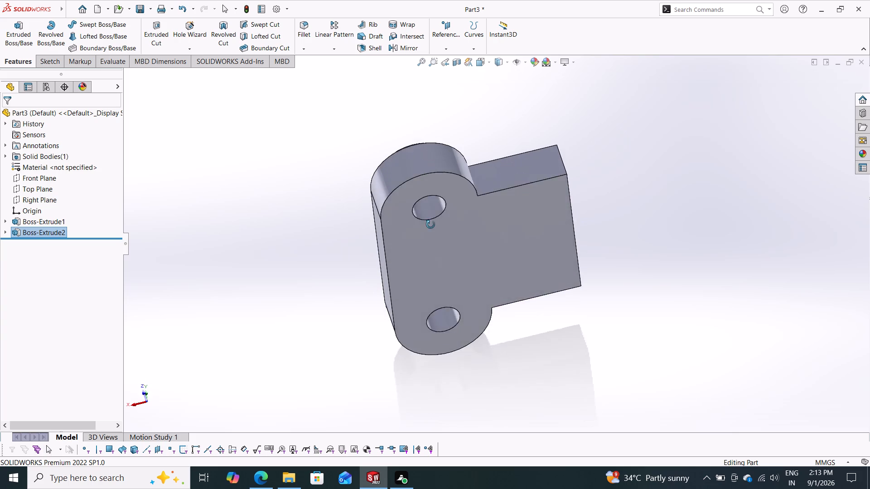
{"action": "middle_click_drag", "start_coordinate": [430, 225], "coordinate": [432, 223]}
{"action": "left_click", "coordinate": [461, 275]}
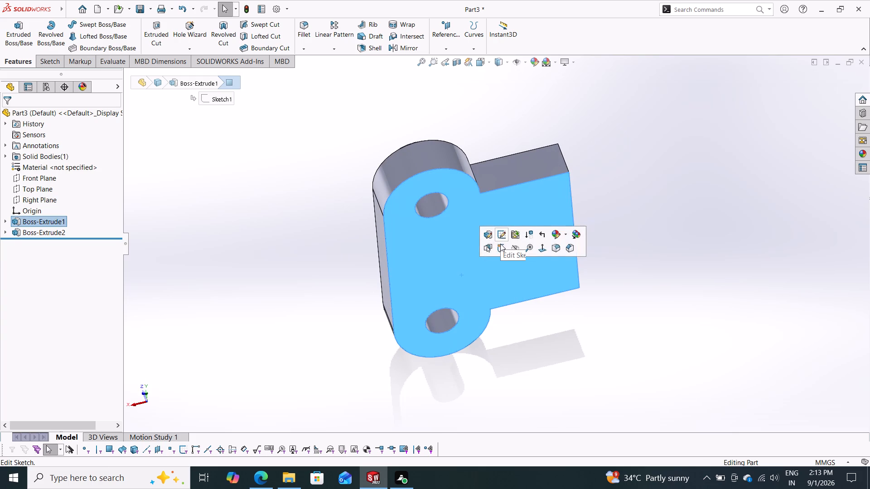
{"action": "left_click", "coordinate": [500, 245]}
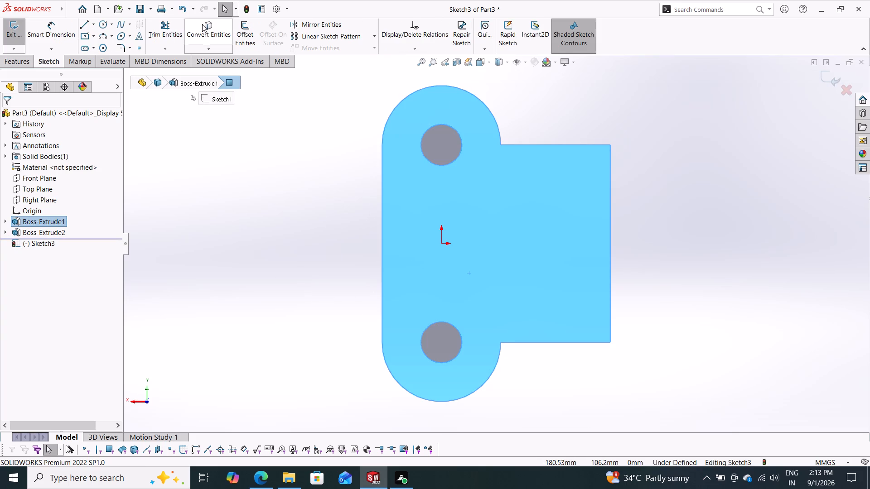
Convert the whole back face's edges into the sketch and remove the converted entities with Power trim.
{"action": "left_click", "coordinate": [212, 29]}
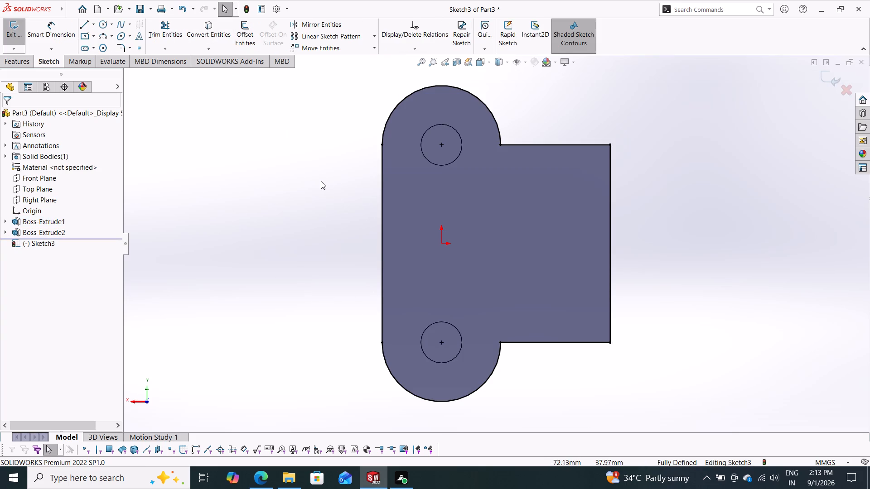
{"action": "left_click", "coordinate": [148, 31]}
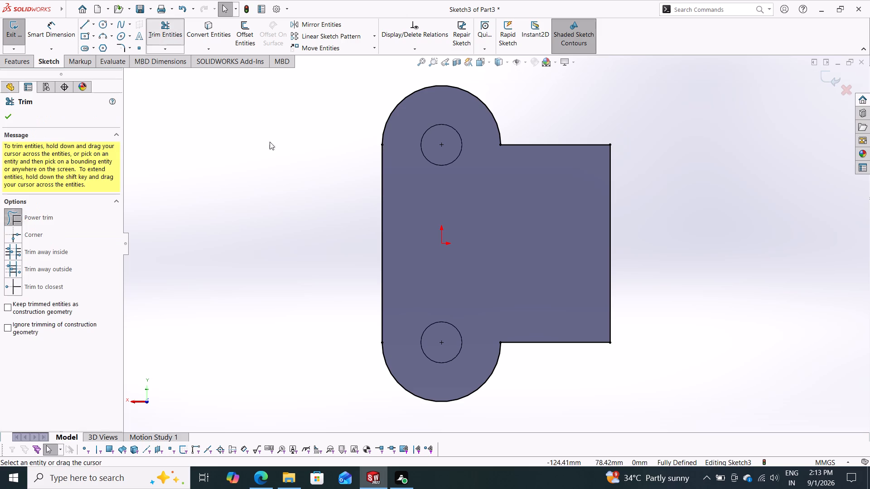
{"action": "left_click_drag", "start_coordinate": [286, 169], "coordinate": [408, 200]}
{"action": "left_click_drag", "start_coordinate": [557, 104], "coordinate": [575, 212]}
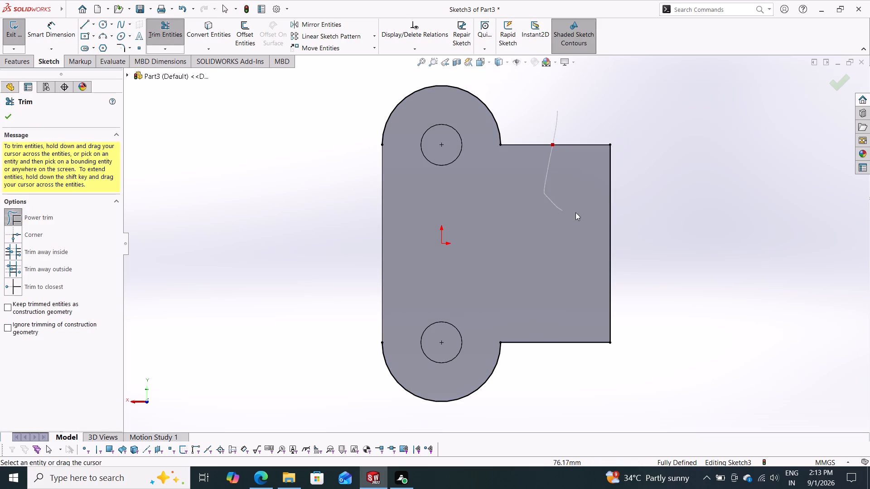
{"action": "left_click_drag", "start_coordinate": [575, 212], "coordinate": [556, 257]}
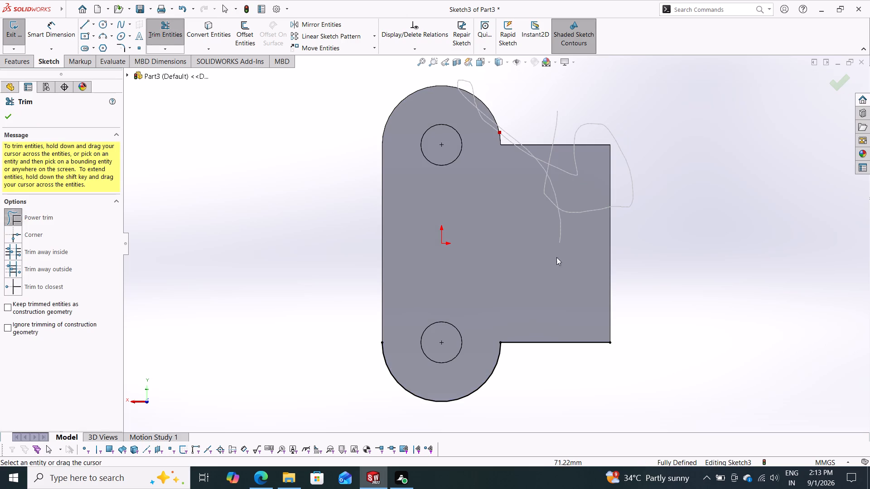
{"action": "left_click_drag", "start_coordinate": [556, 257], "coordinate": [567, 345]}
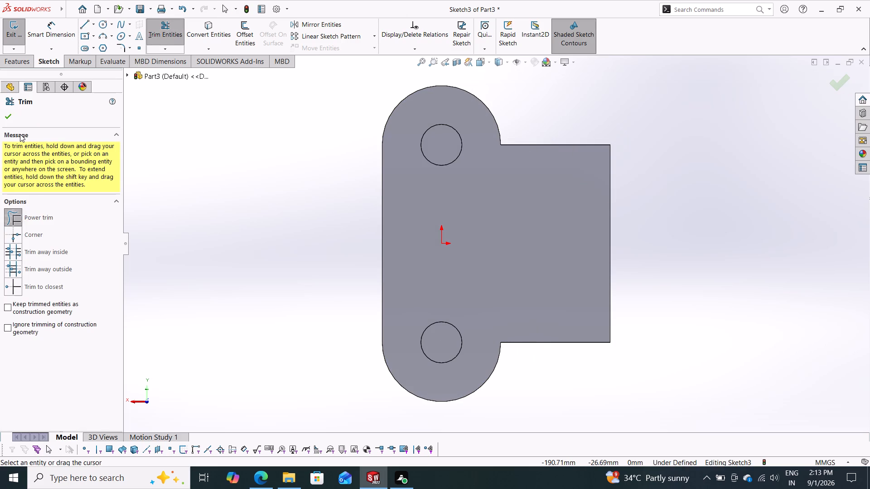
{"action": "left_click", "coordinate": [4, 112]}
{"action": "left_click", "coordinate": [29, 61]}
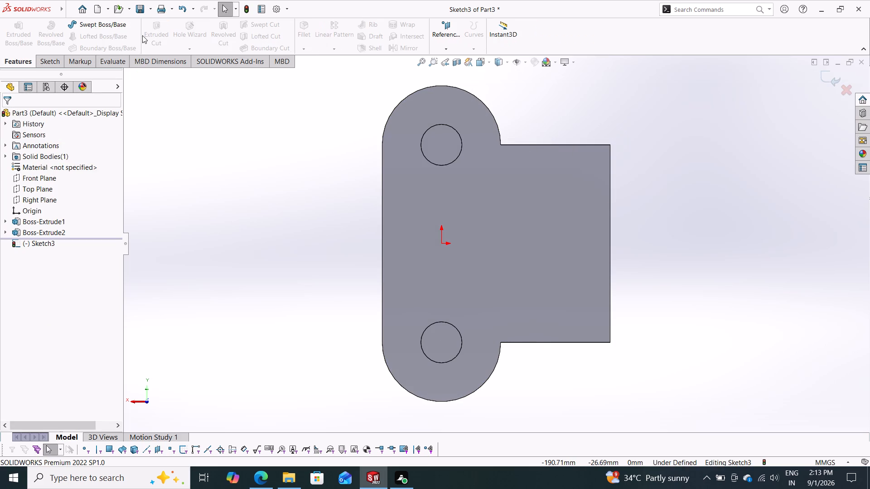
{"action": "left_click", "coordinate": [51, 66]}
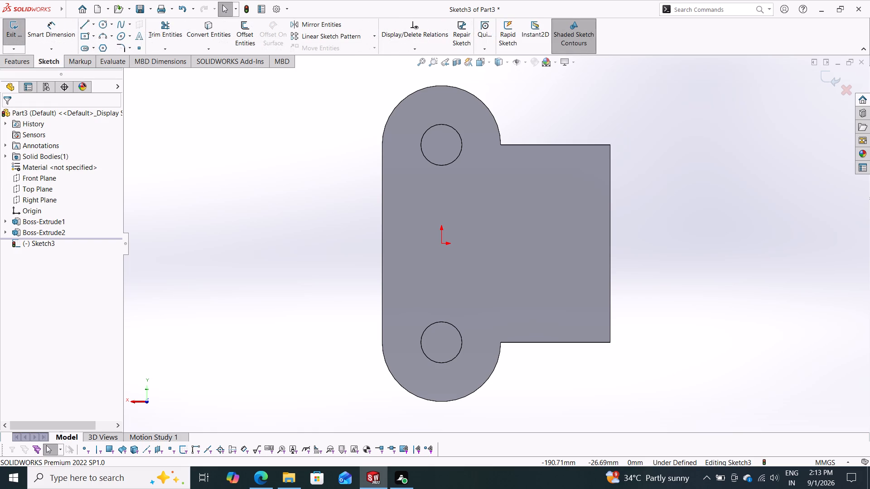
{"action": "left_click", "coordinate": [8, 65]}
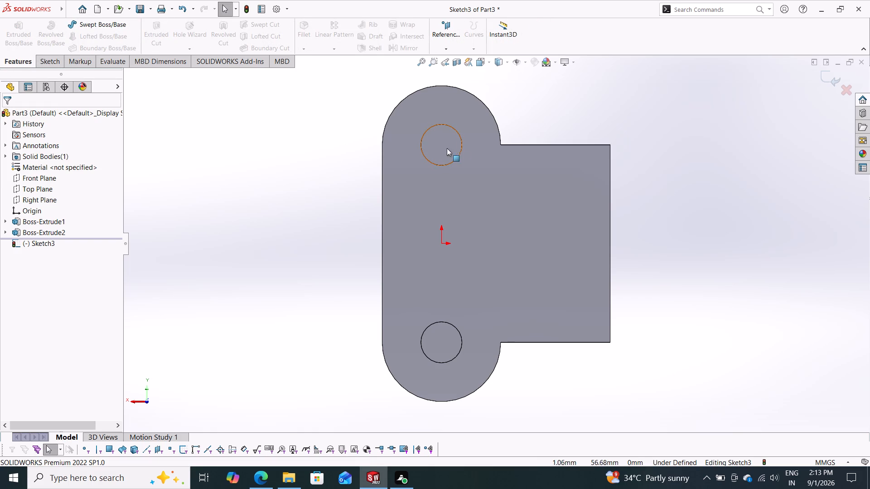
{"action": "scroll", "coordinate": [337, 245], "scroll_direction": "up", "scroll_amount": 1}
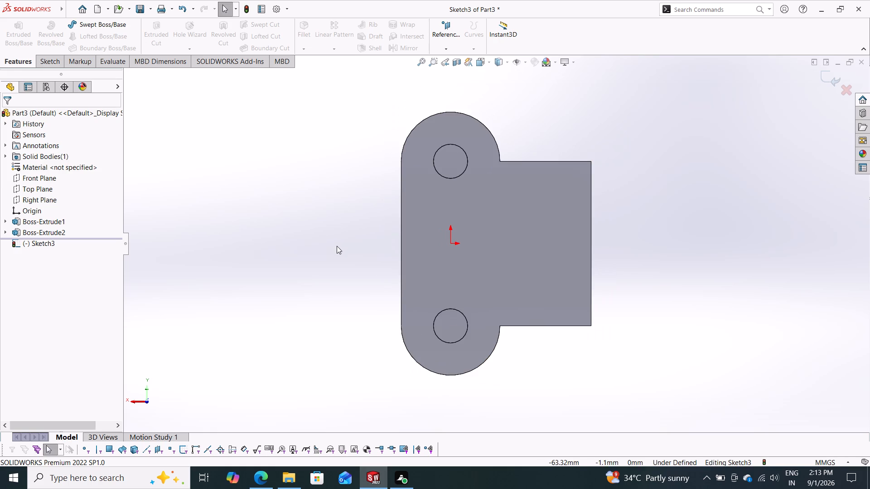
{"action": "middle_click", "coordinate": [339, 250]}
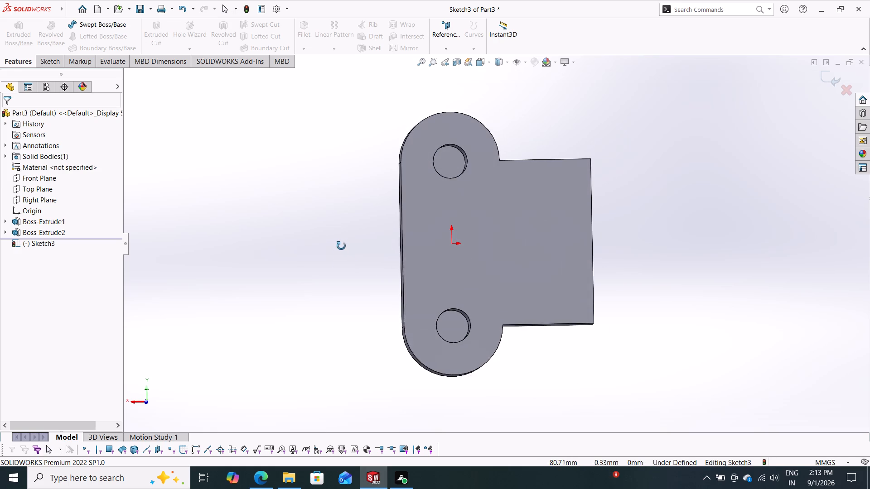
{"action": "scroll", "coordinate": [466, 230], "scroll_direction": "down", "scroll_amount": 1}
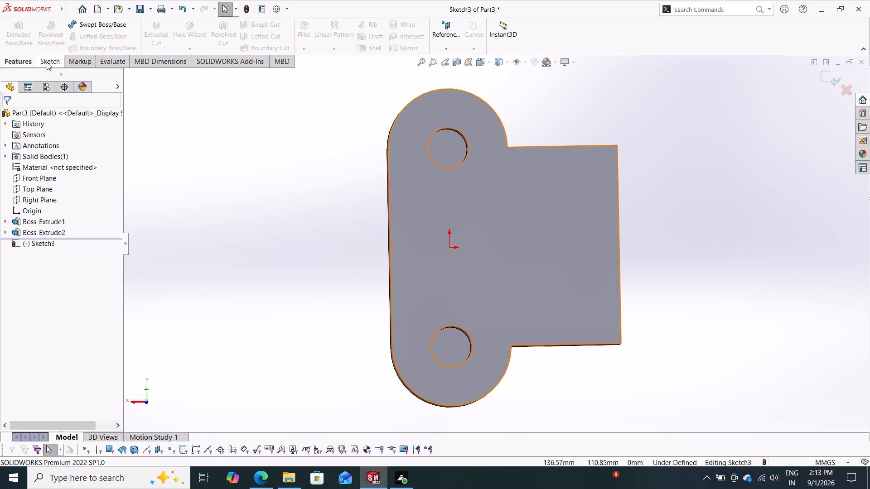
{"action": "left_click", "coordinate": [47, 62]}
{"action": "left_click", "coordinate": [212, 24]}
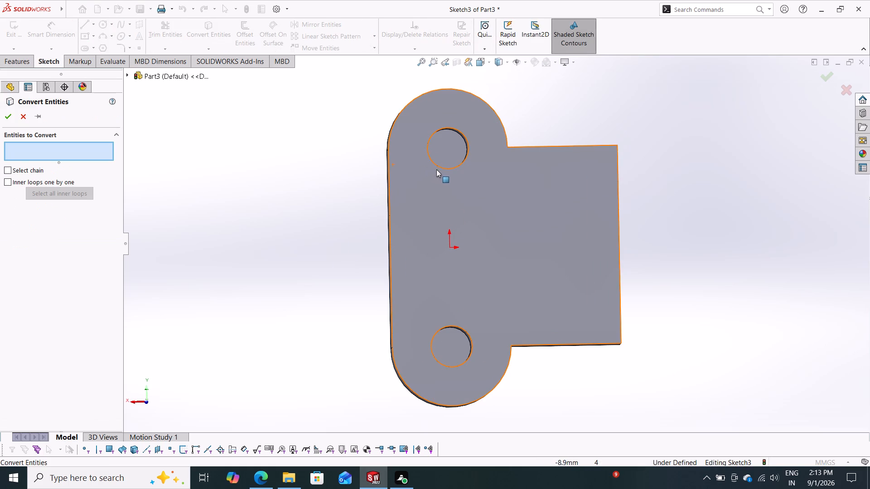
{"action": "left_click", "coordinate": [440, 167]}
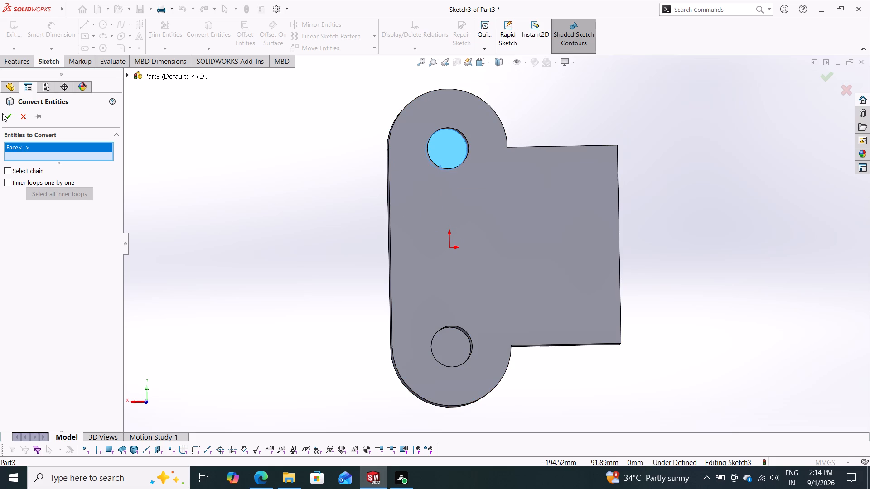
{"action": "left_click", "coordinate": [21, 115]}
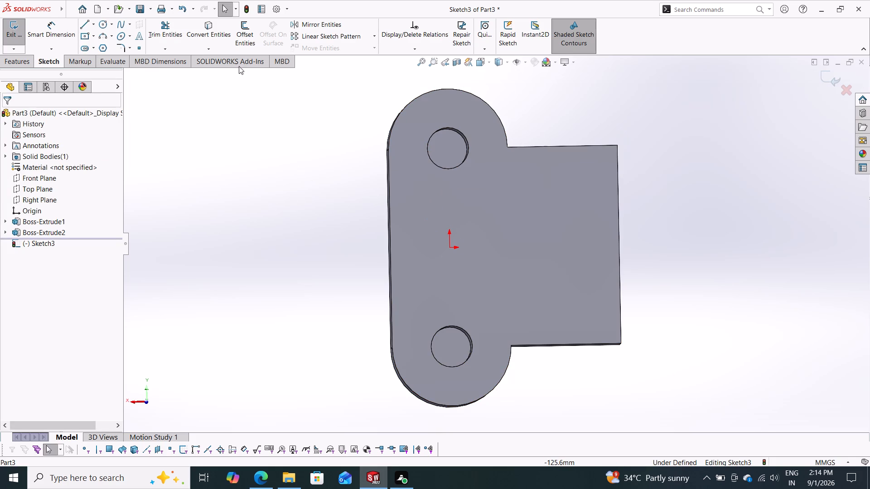
Convert the circular edges of both 25 mm holes on the back face into sketch circles.
{"action": "left_click", "coordinate": [214, 33]}
{"action": "middle_click_drag", "start_coordinate": [551, 239], "coordinate": [549, 239]}
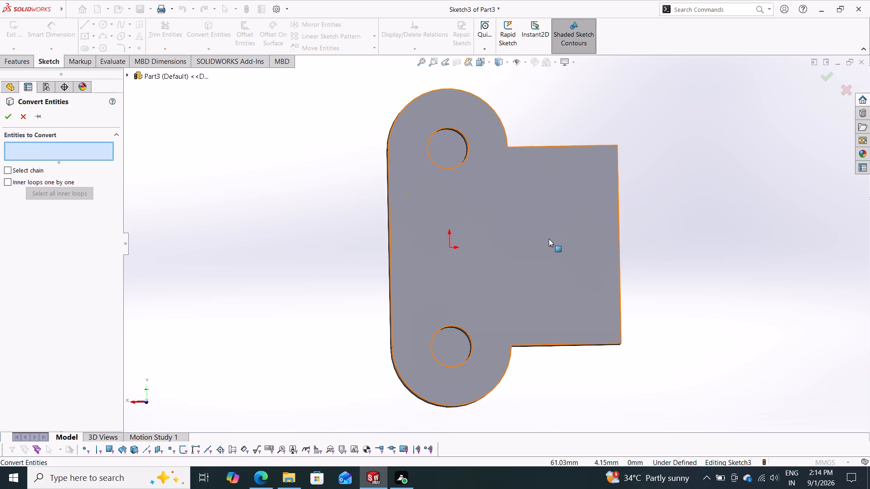
{"action": "middle_click_drag", "start_coordinate": [549, 239], "coordinate": [541, 242]}
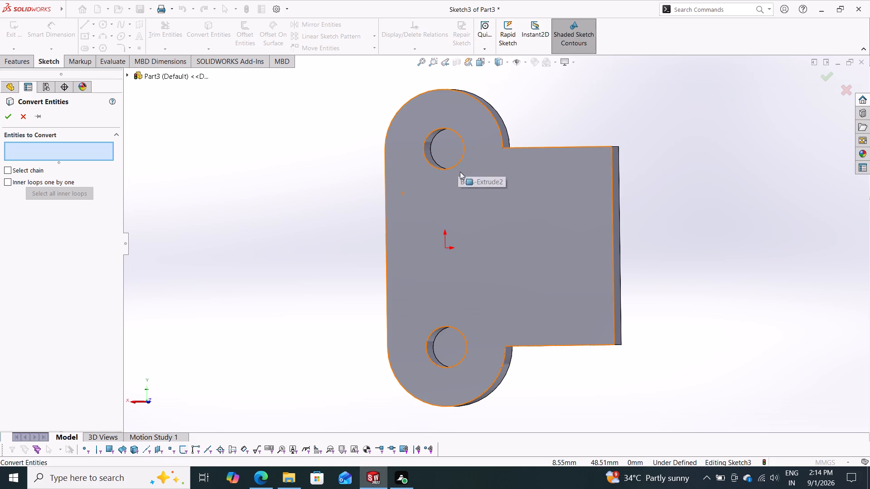
{"action": "middle_click_drag", "start_coordinate": [263, 188], "coordinate": [269, 197]}
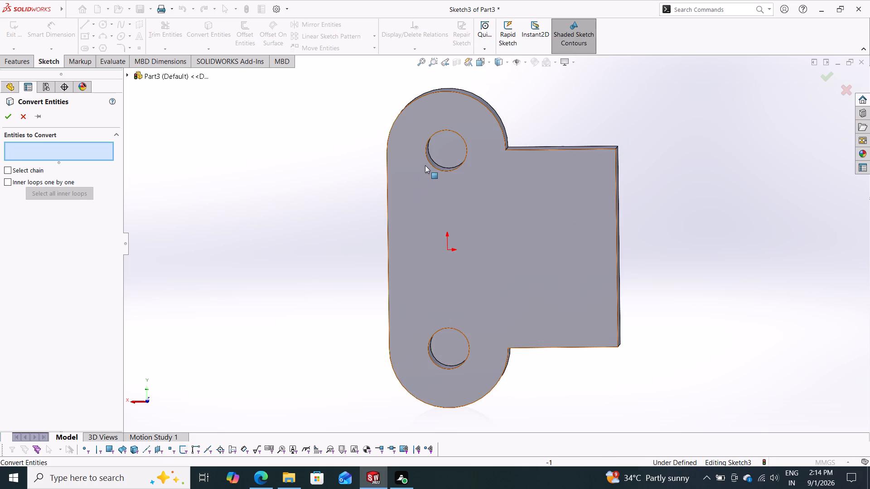
{"action": "left_click", "coordinate": [428, 160]}
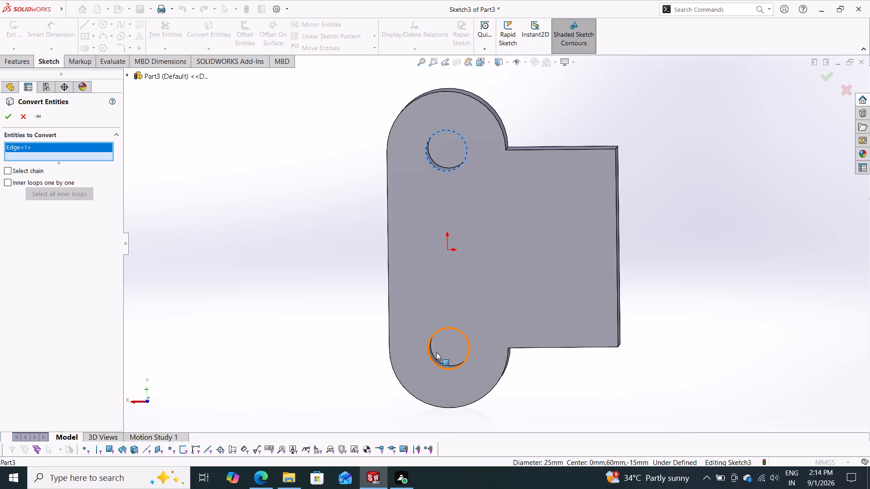
{"action": "left_click", "coordinate": [430, 356]}
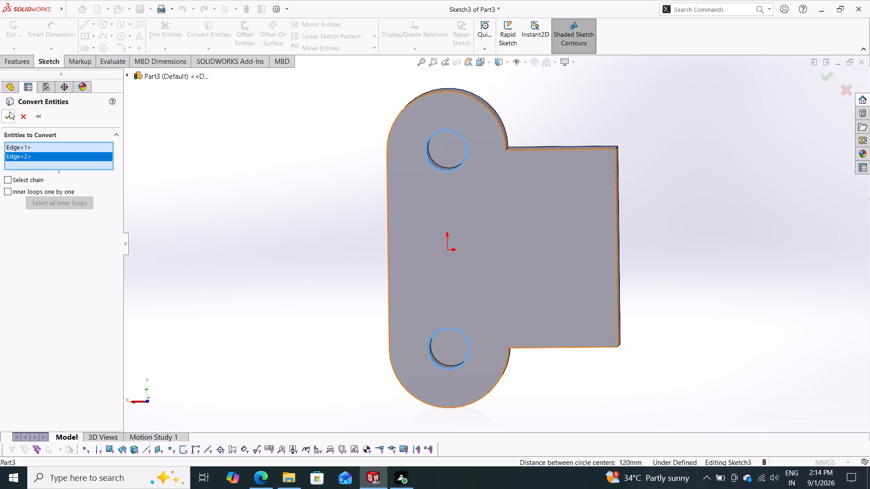
{"action": "left_click", "coordinate": [9, 115]}
Cut-extrude the two converted hole circles with a Through All end condition so the holes pass through the bosses.
{"action": "left_click", "coordinate": [17, 68]}
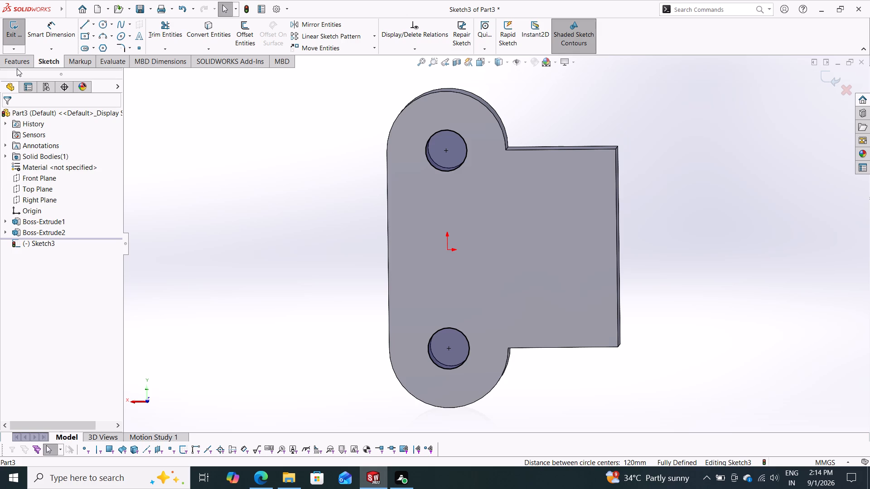
{"action": "left_click", "coordinate": [20, 63]}
{"action": "left_click", "coordinate": [161, 34]}
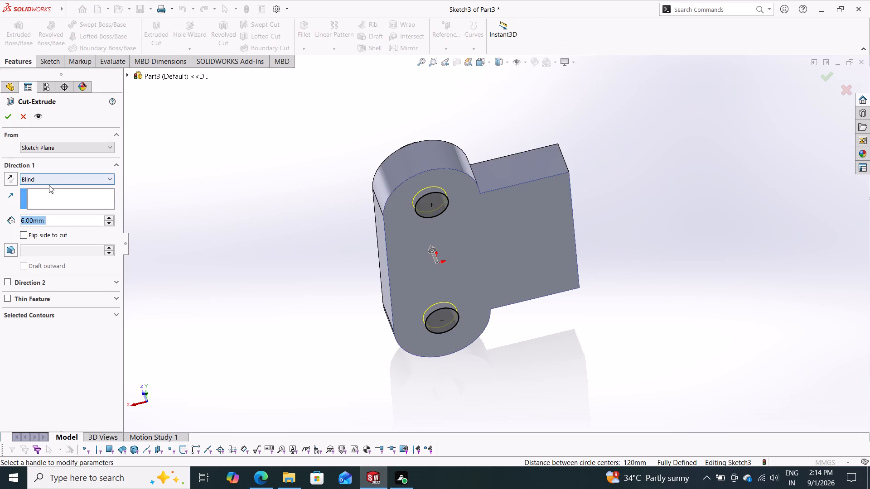
{"action": "left_click", "coordinate": [67, 179]}
{"action": "left_click", "coordinate": [56, 195]}
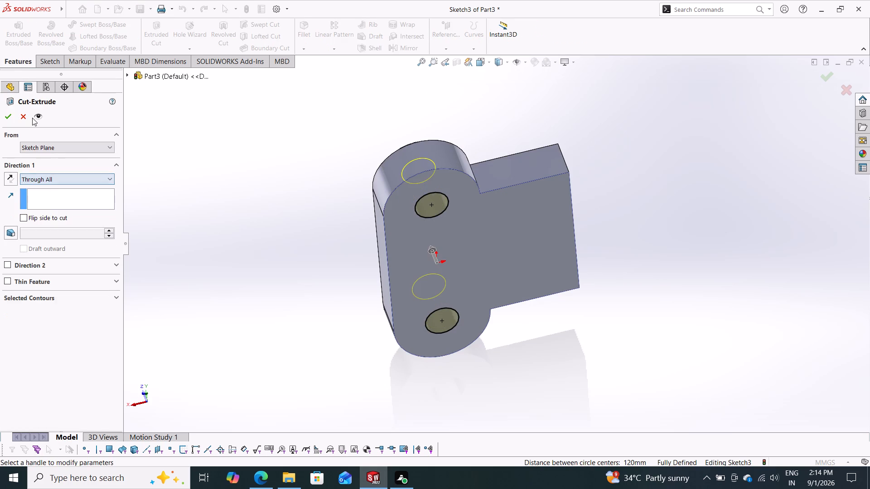
{"action": "left_click", "coordinate": [5, 113]}
Start a new sketch on the Top Plane and orient the view normal to it from the bottom.
{"action": "middle_click_drag", "start_coordinate": [237, 216], "coordinate": [316, 273]}
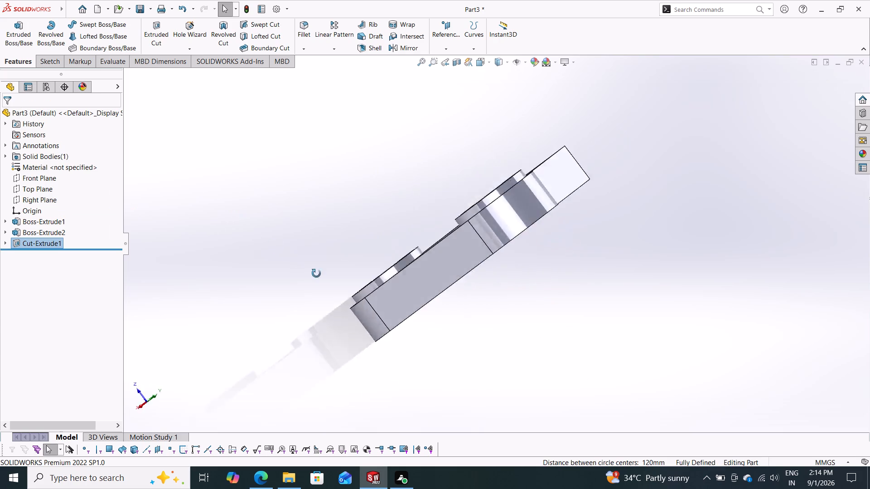
{"action": "middle_click_drag", "start_coordinate": [316, 273], "coordinate": [406, 302]}
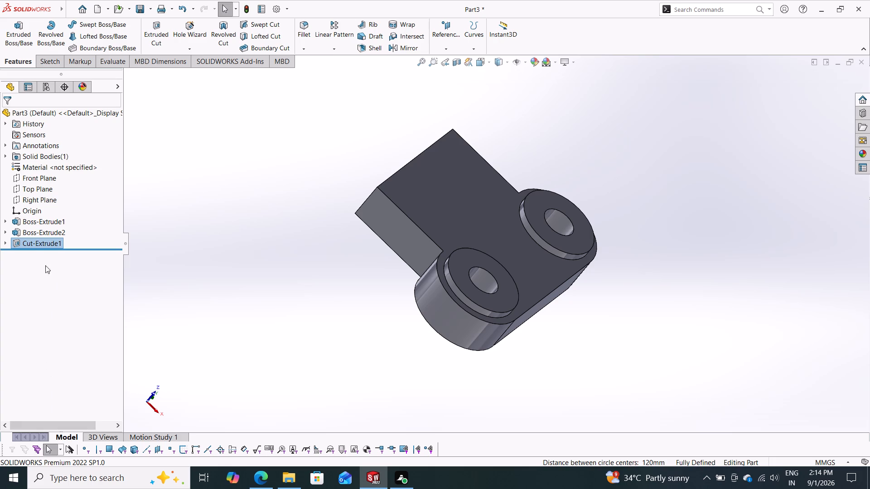
{"action": "left_click", "coordinate": [41, 176]}
{"action": "left_click", "coordinate": [26, 187]}
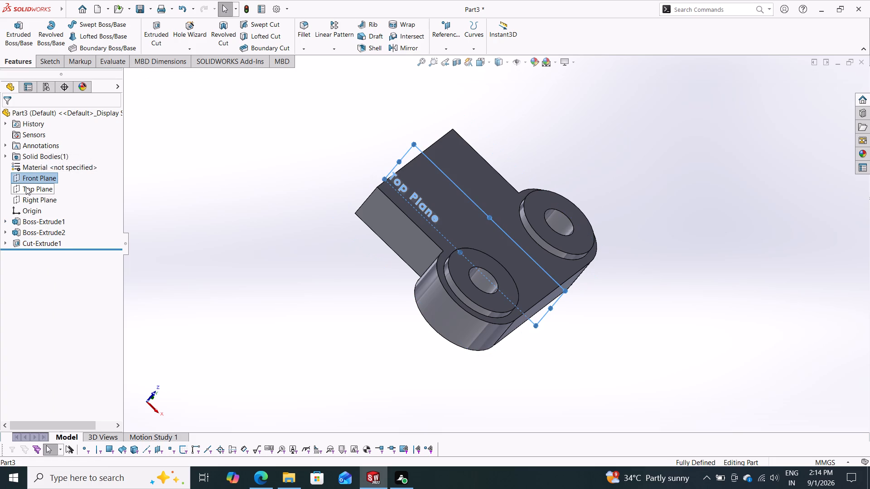
{"action": "left_click", "coordinate": [35, 171]}
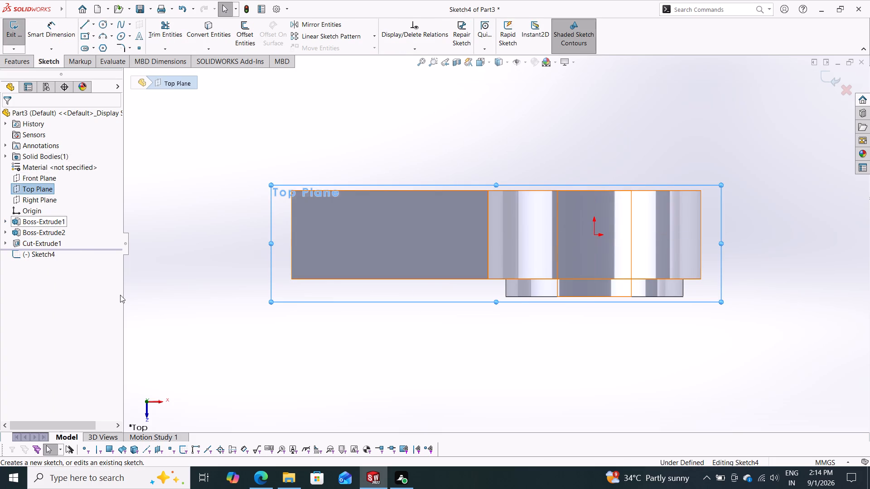
{"action": "left_click", "coordinate": [13, 187]}
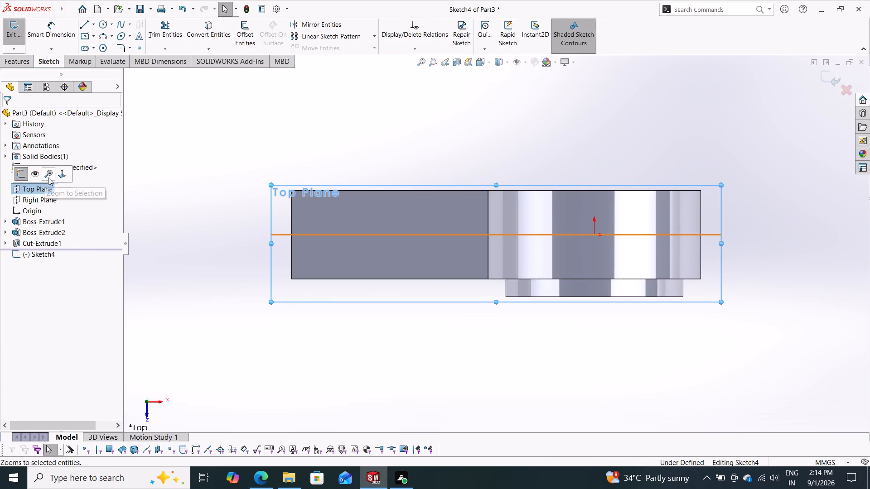
{"action": "left_click", "coordinate": [61, 171]}
{"action": "key", "text": "Escape"}
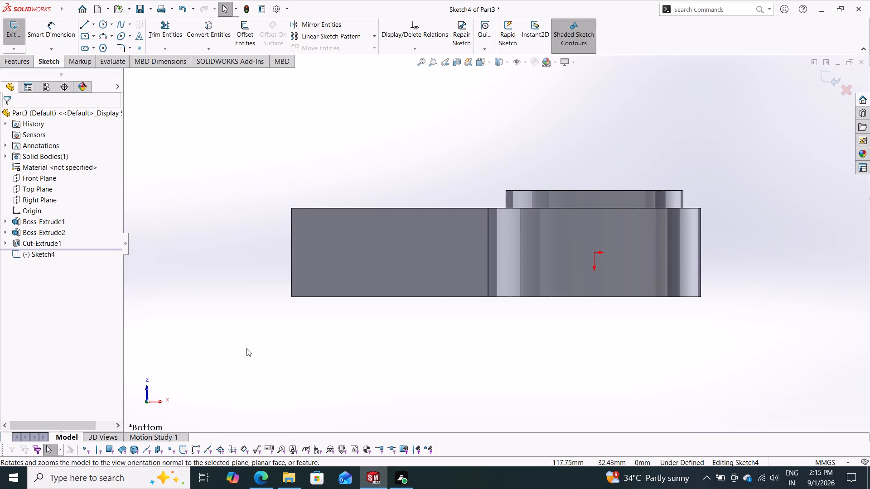
Sketch a vertical line about 100 mm long up from the lower corner of the plate's square end.
{"action": "scroll", "coordinate": [311, 306], "scroll_direction": "up", "scroll_amount": 5}
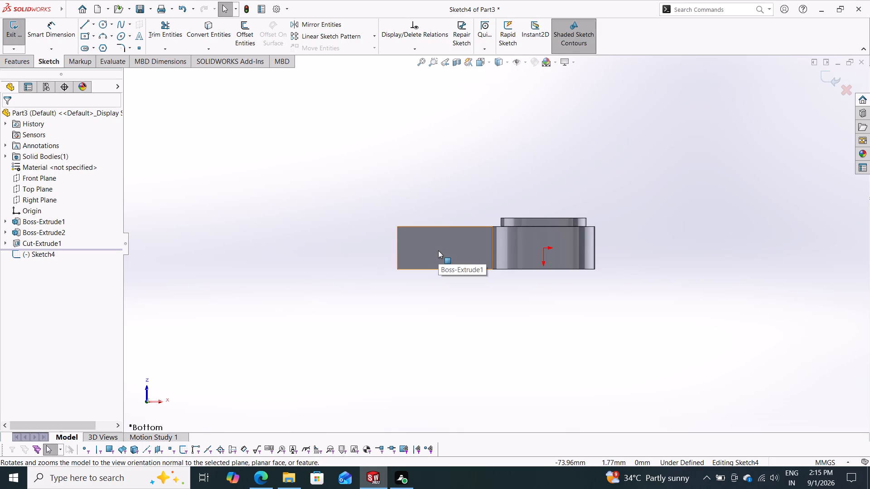
{"action": "scroll", "coordinate": [438, 250], "scroll_direction": "down", "scroll_amount": 1}
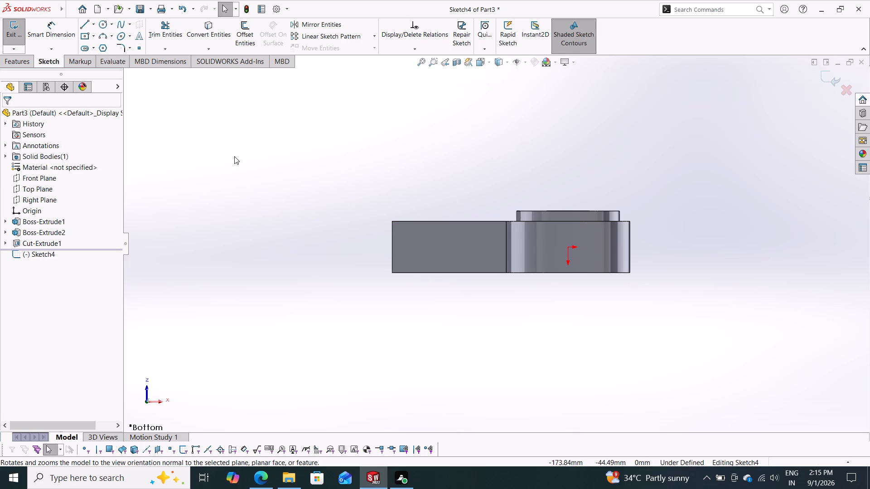
{"action": "left_click", "coordinate": [86, 24]}
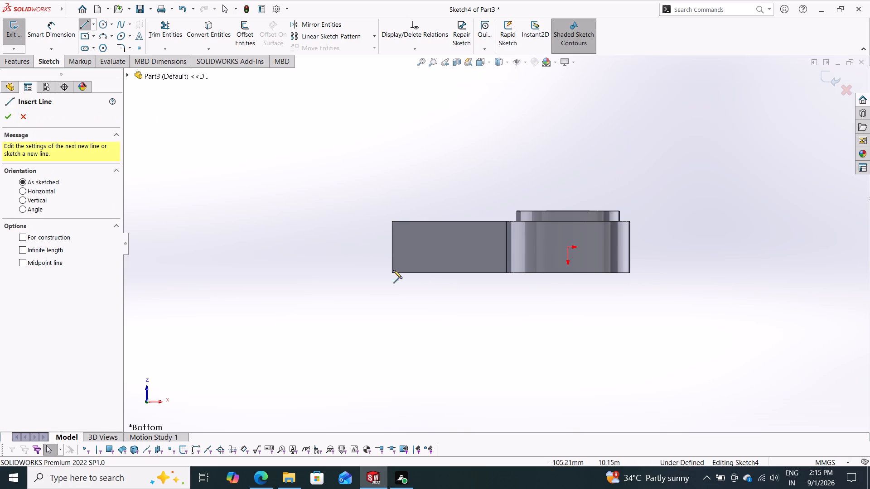
{"action": "left_click", "coordinate": [391, 271]}
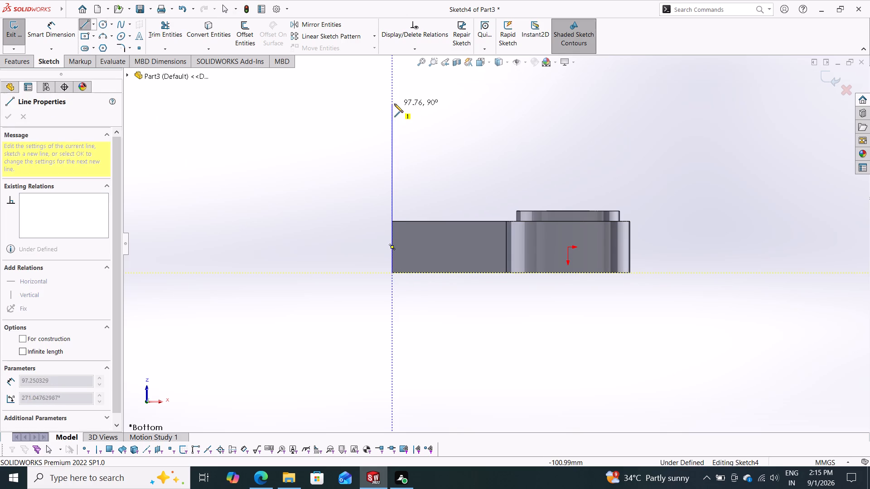
{"action": "left_click", "coordinate": [392, 101]}
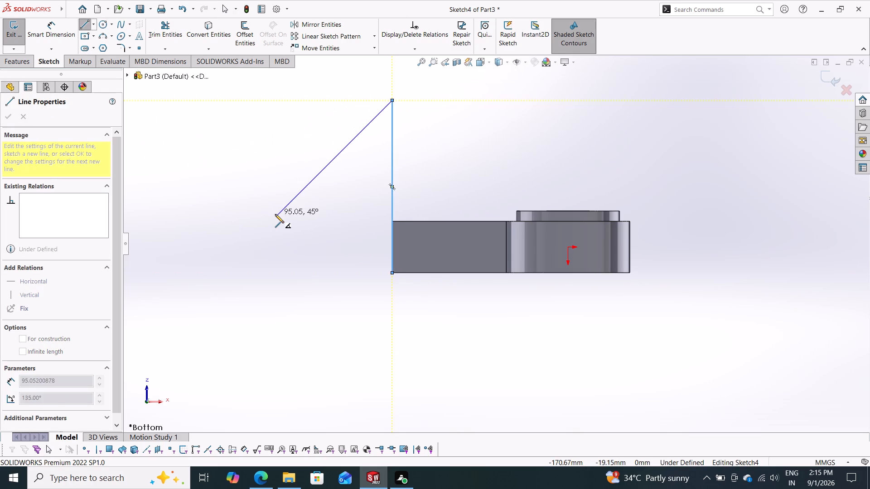
{"action": "double_click", "coordinate": [275, 214]}
Dimension the vertical line's length to 166 mm.
{"action": "left_click", "coordinate": [56, 33]}
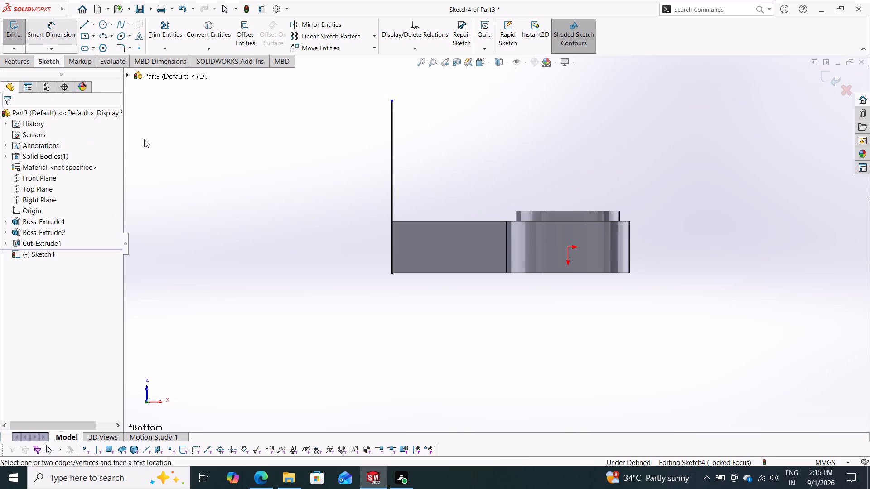
{"action": "left_click_drag", "start_coordinate": [391, 168], "coordinate": [374, 167]}
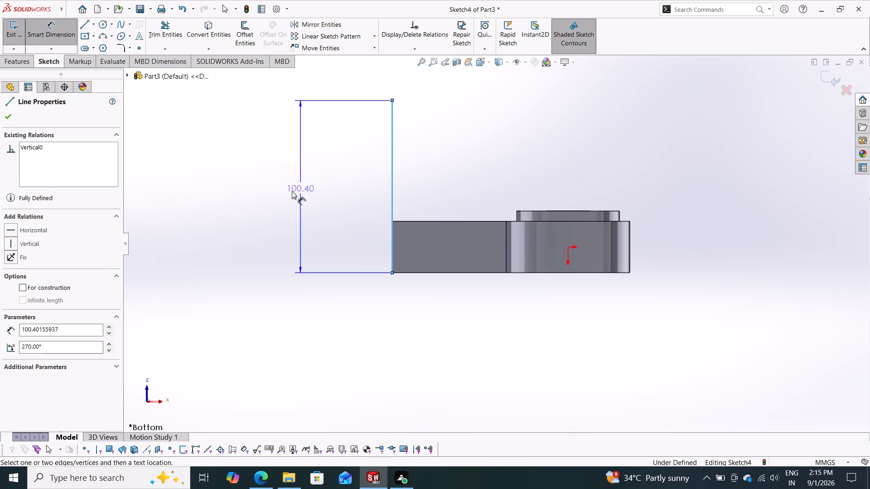
{"action": "left_click", "coordinate": [290, 192]}
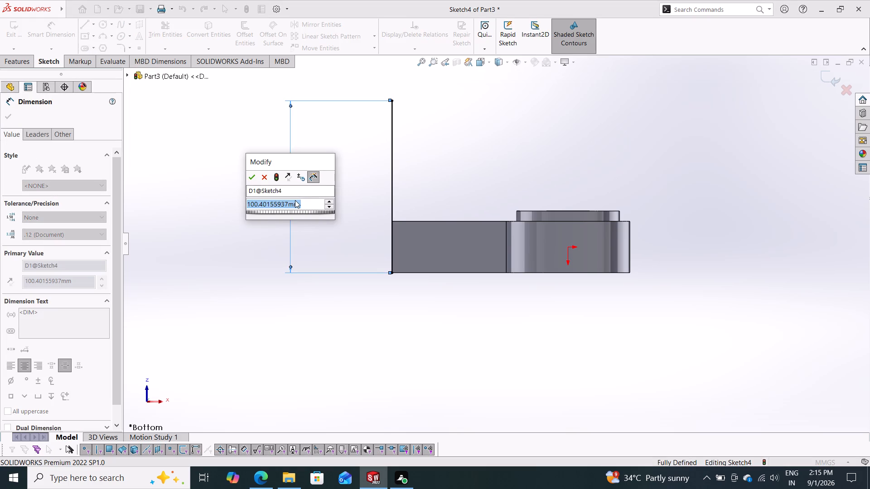
{"action": "type", "text": "166"}
{"action": "key", "text": "Return"}
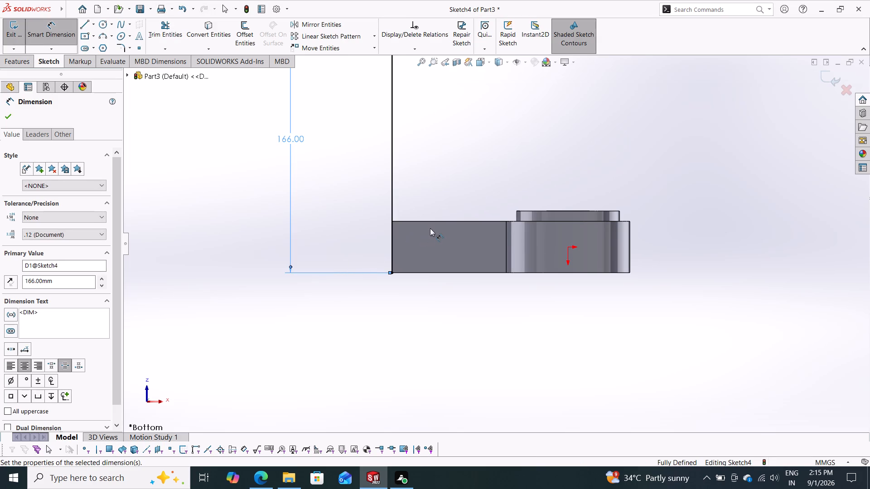
Sketch two concentric circles, about 63 mm and 95 mm in diameter, centred on the vertical line's upper endpoint.
{"action": "scroll", "coordinate": [435, 224], "scroll_direction": "up", "scroll_amount": 2}
{"action": "scroll", "coordinate": [445, 184], "scroll_direction": "up", "scroll_amount": 2}
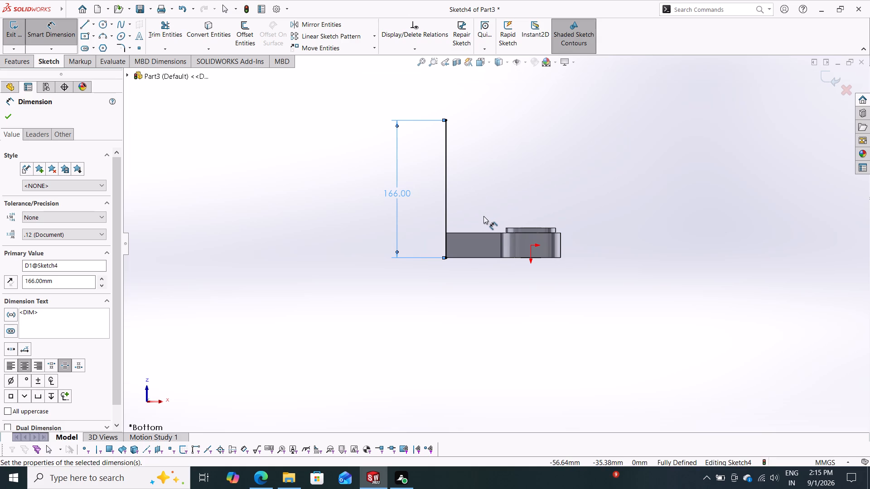
{"action": "scroll", "coordinate": [495, 217], "scroll_direction": "down", "scroll_amount": 1}
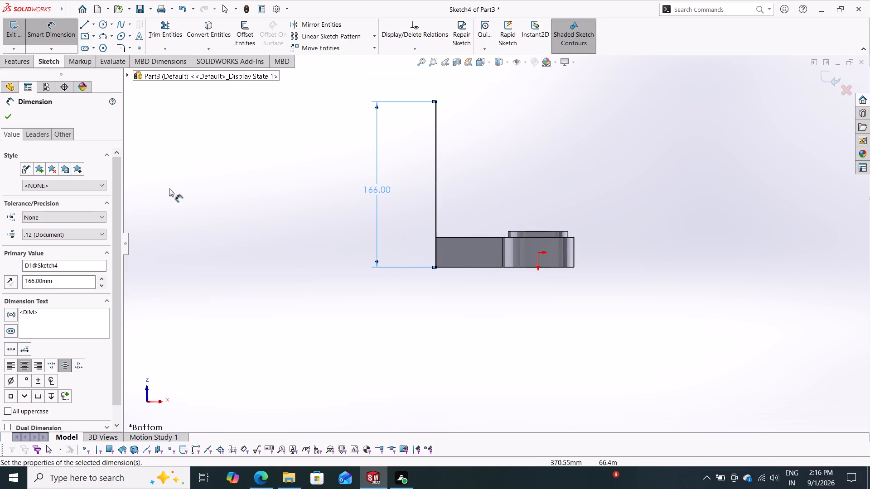
{"action": "left_click", "coordinate": [101, 19]}
{"action": "scroll", "coordinate": [417, 147], "scroll_direction": "down", "scroll_amount": 1}
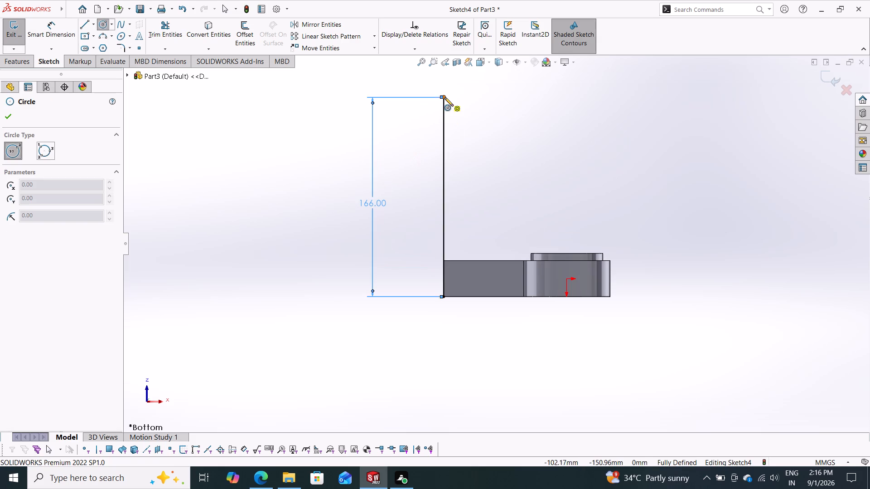
{"action": "left_click", "coordinate": [445, 97]}
{"action": "left_click", "coordinate": [465, 129]}
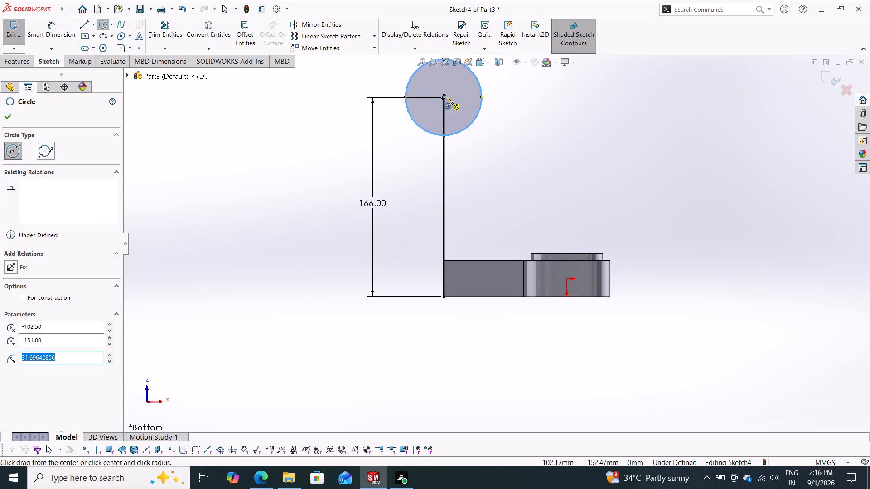
{"action": "left_click", "coordinate": [445, 96]}
{"action": "left_click", "coordinate": [482, 139]}
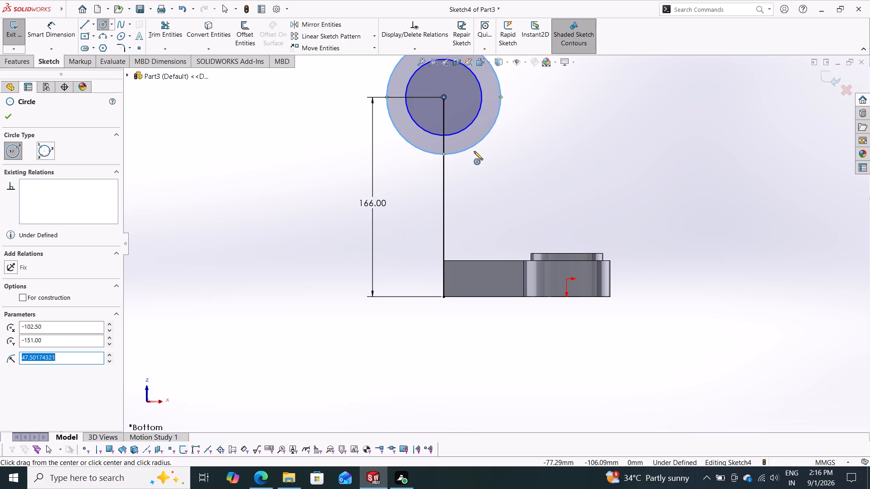
Dimension the outer circle to 115 mm diameter and the inner circle to 75 mm diameter.
{"action": "left_click", "coordinate": [49, 37]}
{"action": "left_click", "coordinate": [496, 123]}
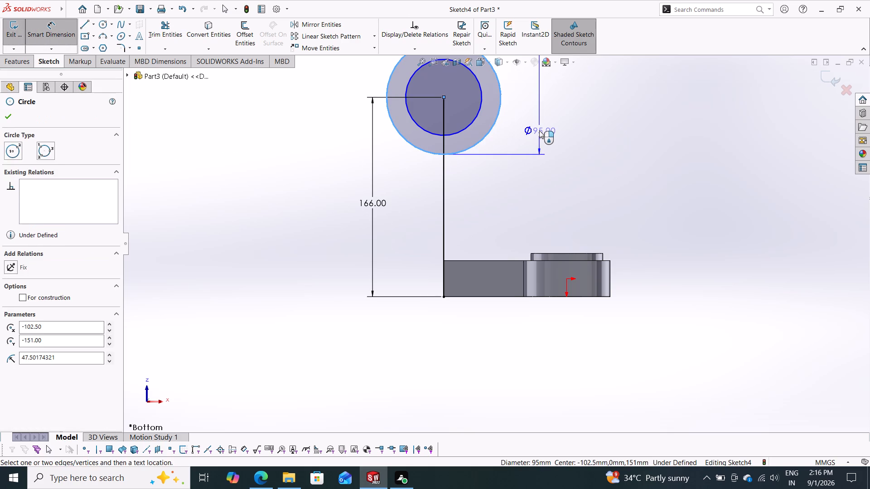
{"action": "left_click", "coordinate": [539, 130]}
{"action": "type", "text": "115"}
{"action": "key", "text": "Return"}
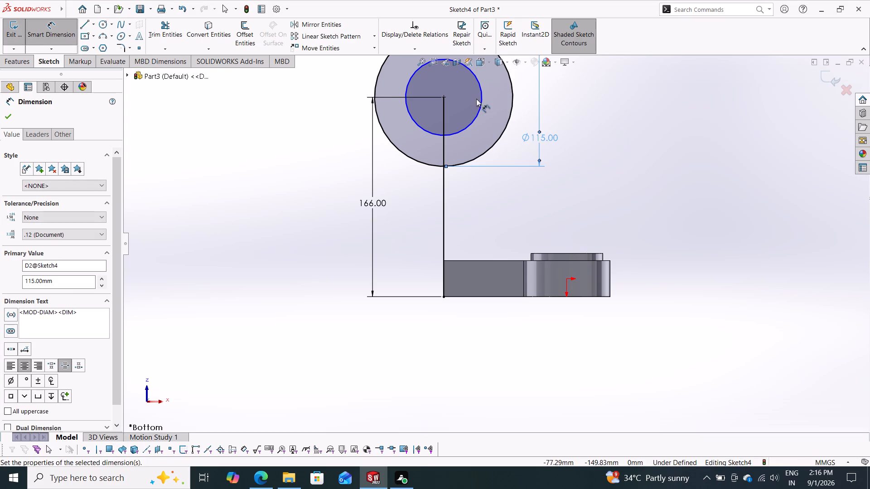
{"action": "left_click", "coordinate": [481, 98]}
{"action": "left_click", "coordinate": [594, 90]}
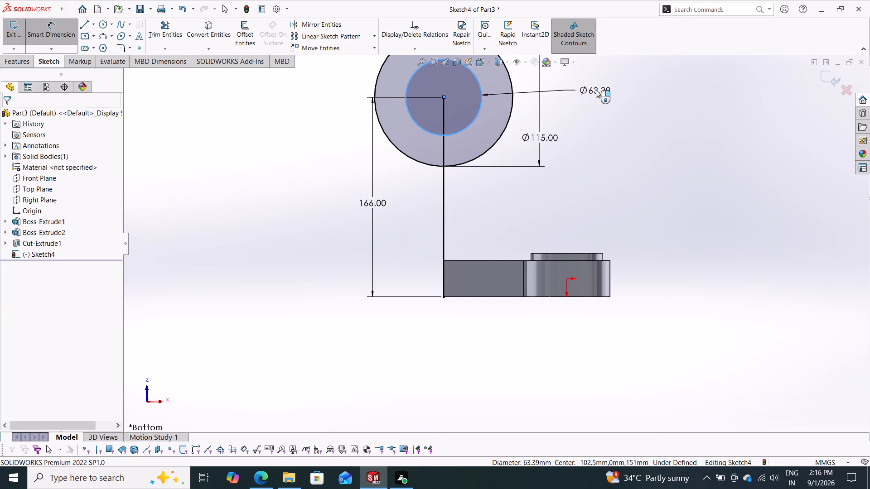
{"action": "type", "text": "75"}
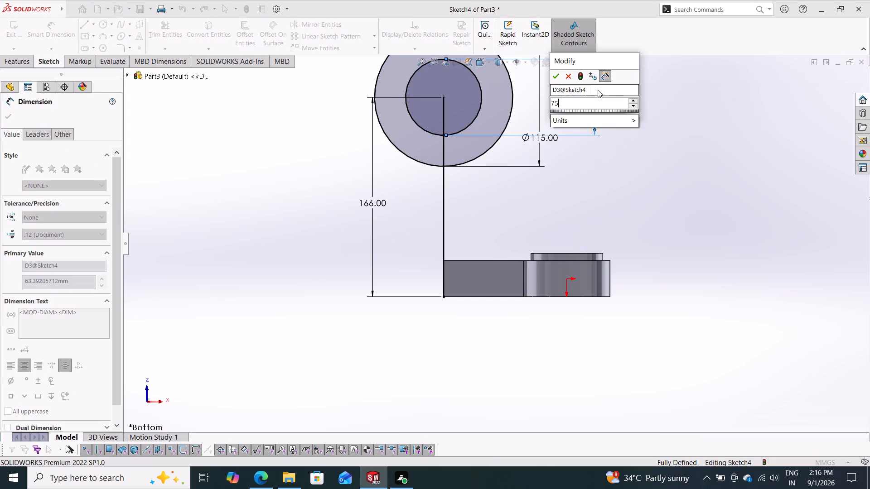
{"action": "key", "text": "Return"}
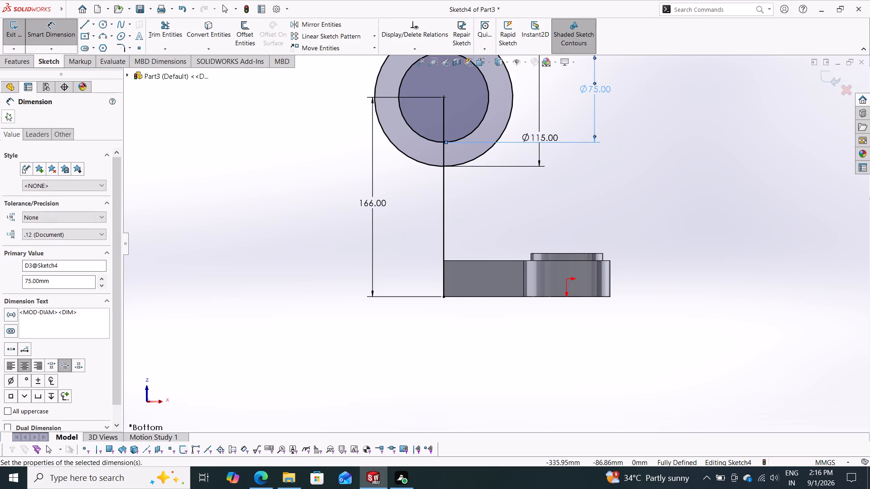
{"action": "left_click", "coordinate": [7, 113]}
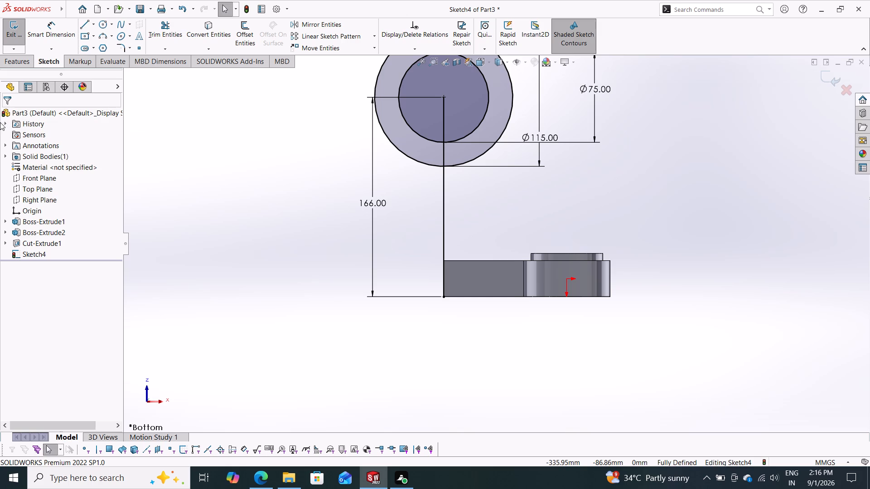
Boss-extrude the ring region between the two circles 120 mm with a Mid Plane end condition.
{"action": "left_click", "coordinate": [14, 58]}
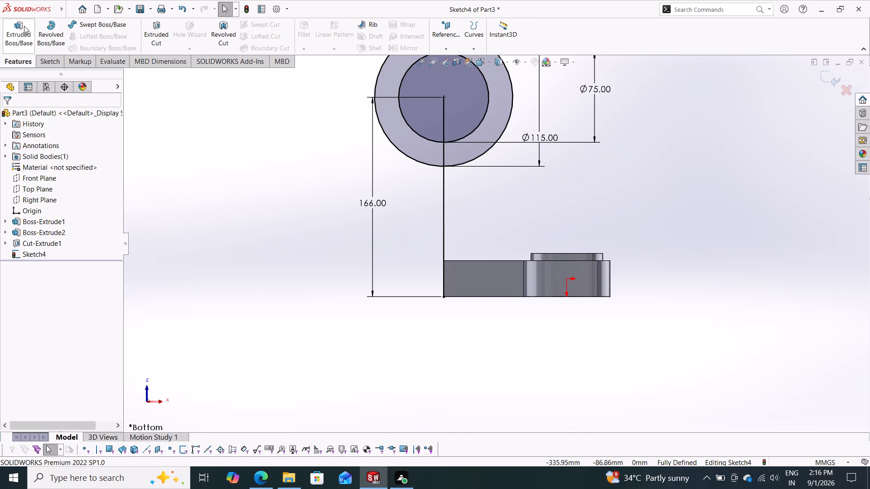
{"action": "left_click", "coordinate": [24, 26]}
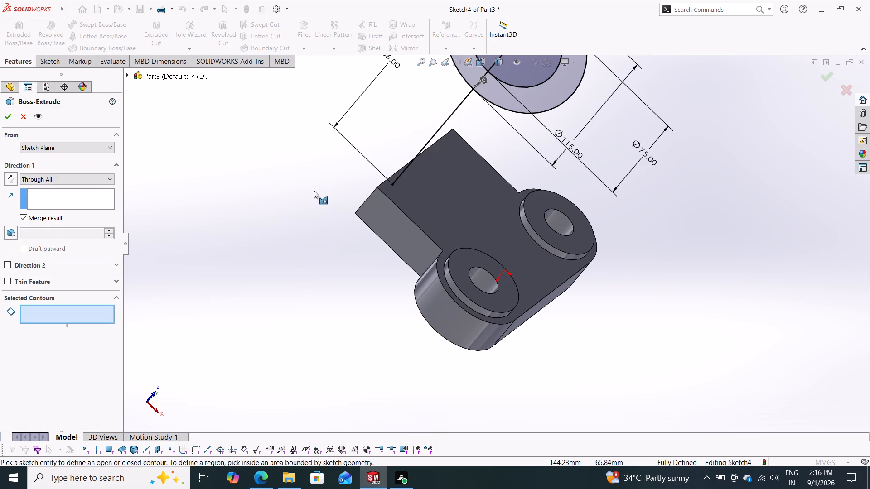
{"action": "scroll", "coordinate": [314, 191], "scroll_direction": "up", "scroll_amount": 3}
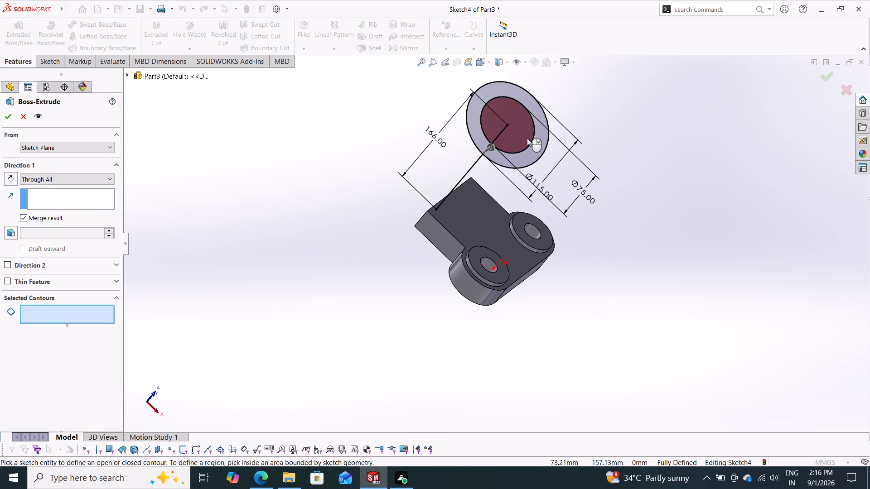
{"action": "left_click", "coordinate": [540, 138]}
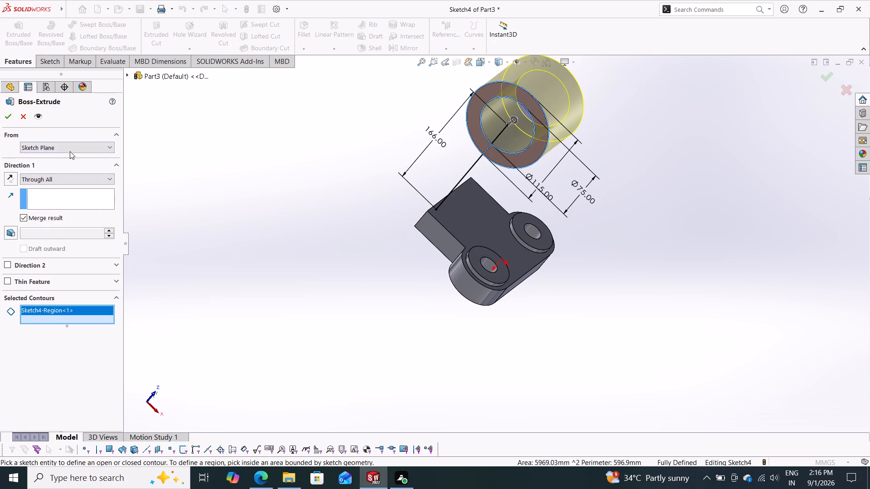
{"action": "left_click", "coordinate": [72, 178]}
{"action": "left_click", "coordinate": [55, 233]}
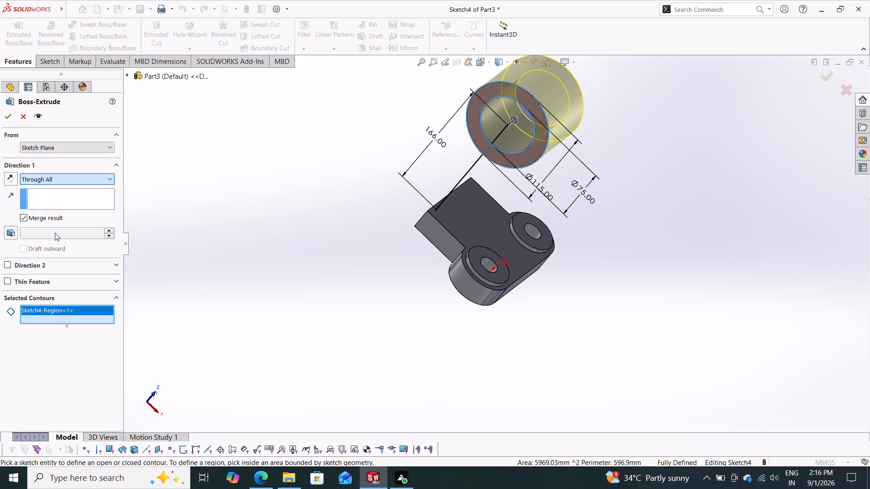
{"action": "type", "text": "120"}
{"action": "key", "text": "Return"}
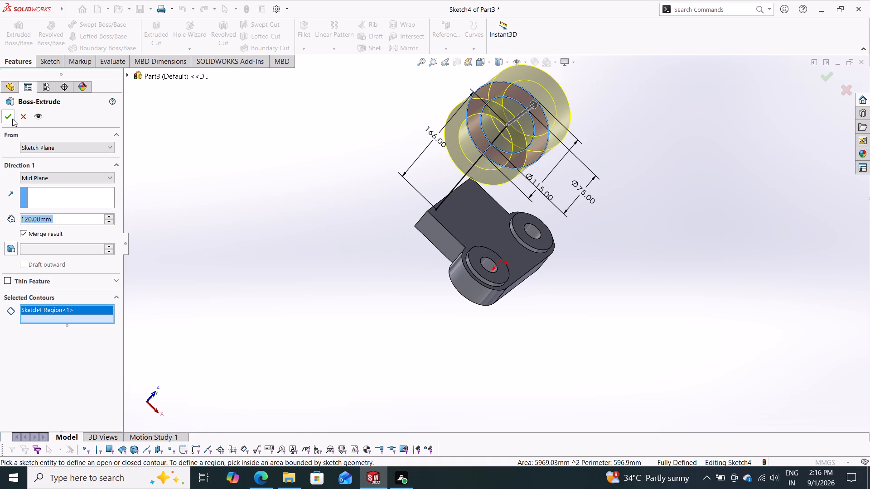
{"action": "left_click", "coordinate": [7, 120]}
Start a new sketch on the Top Plane and orient the view normal to it from the bottom.
{"action": "middle_click_drag", "start_coordinate": [368, 297], "coordinate": [339, 265]}
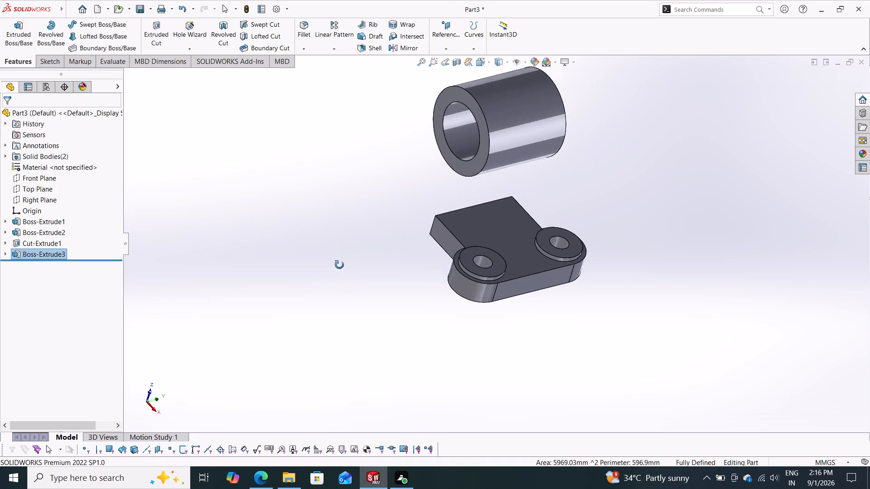
{"action": "middle_click_drag", "start_coordinate": [339, 265], "coordinate": [431, 293]}
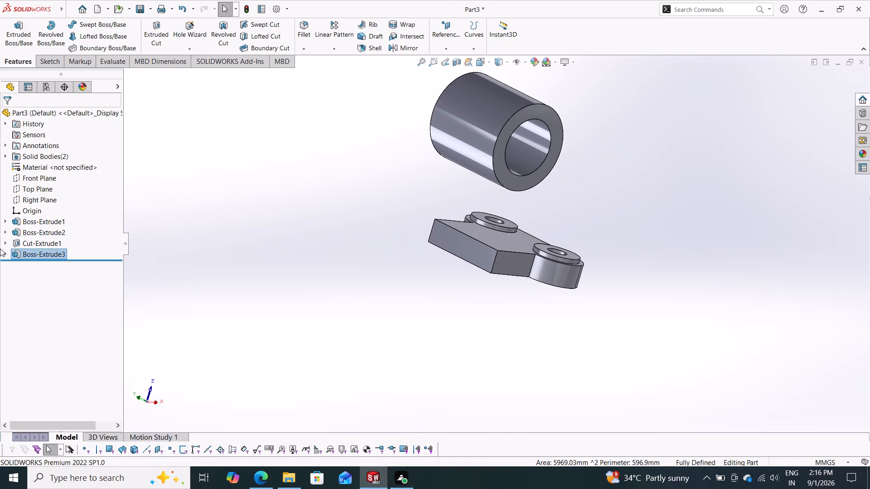
{"action": "left_click", "coordinate": [29, 187]}
{"action": "left_click", "coordinate": [38, 171]}
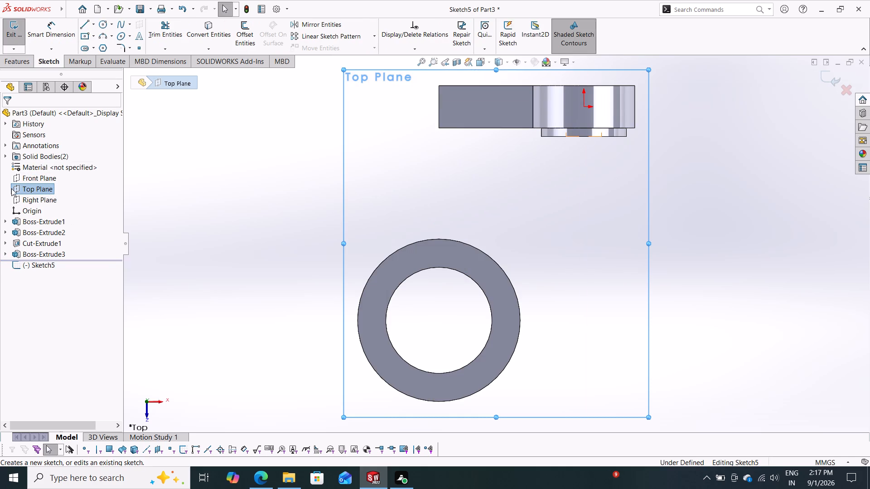
{"action": "left_click", "coordinate": [14, 187]}
{"action": "left_click", "coordinate": [66, 174]}
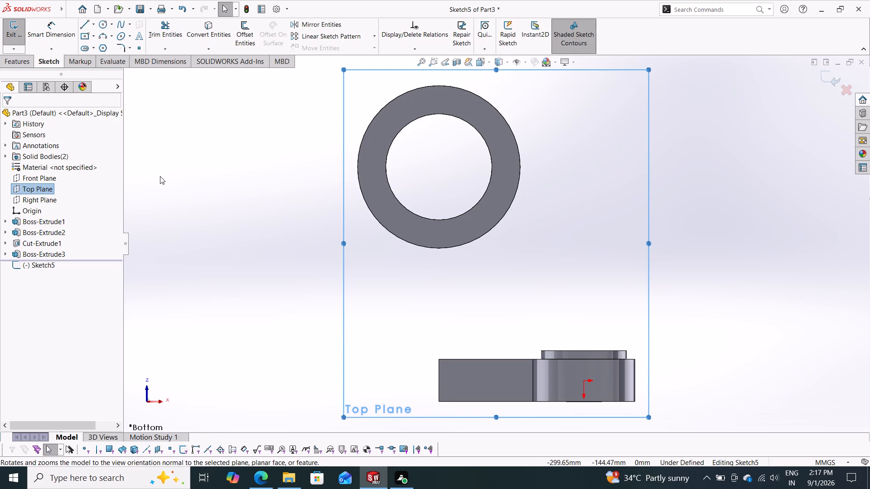
Sketch a vertical line about 170 mm long down from the ring's outer-edge quadrant point farthest from the bosses.
{"action": "left_click", "coordinate": [85, 21]}
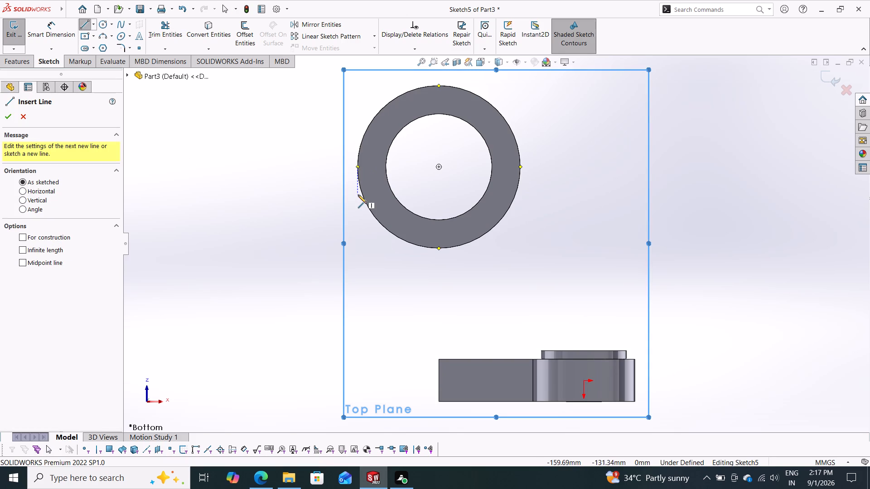
{"action": "left_click", "coordinate": [358, 166]}
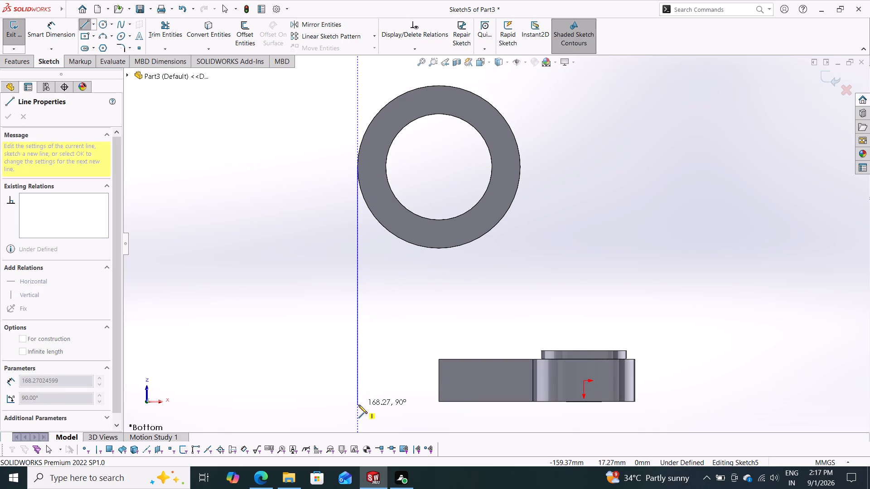
{"action": "left_click", "coordinate": [360, 407]}
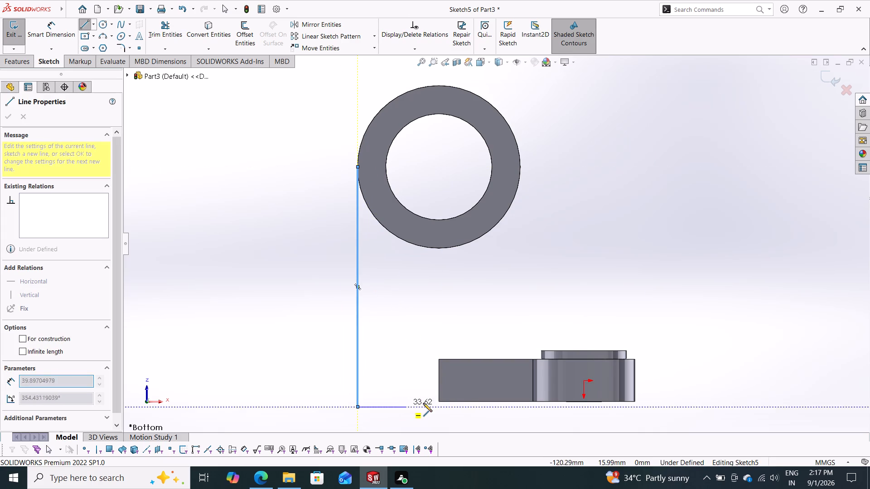
{"action": "key", "text": "Escape"}
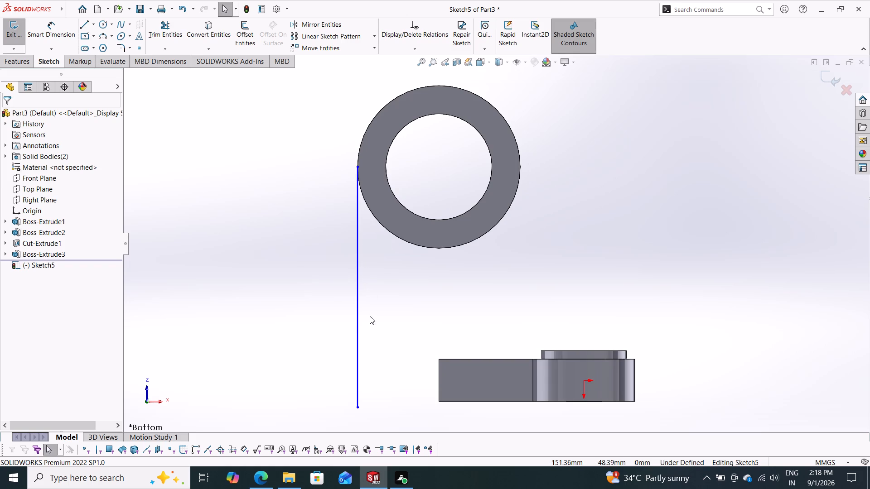
Sketch a horizontal centerline about 68 mm long from the plate's lower outer corner, crossing the vertical line near its lower end.
{"action": "left_click", "coordinate": [95, 27]}
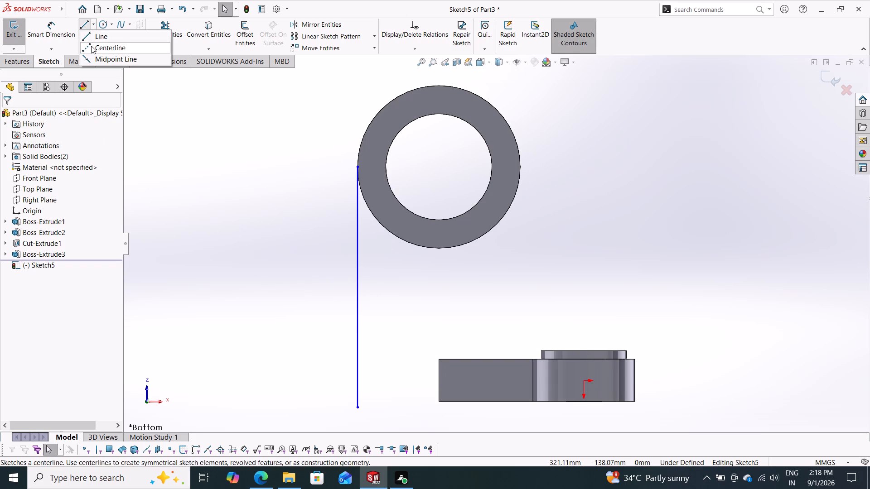
{"action": "left_click", "coordinate": [91, 46]}
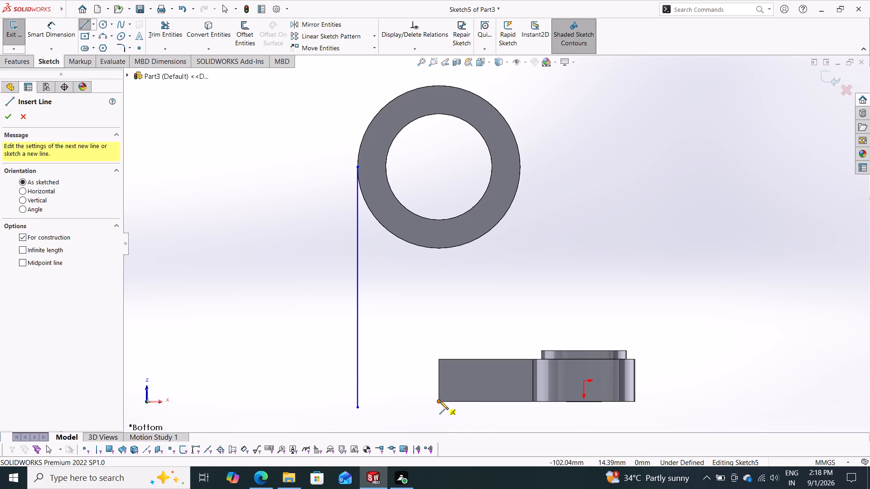
{"action": "left_click", "coordinate": [438, 401]}
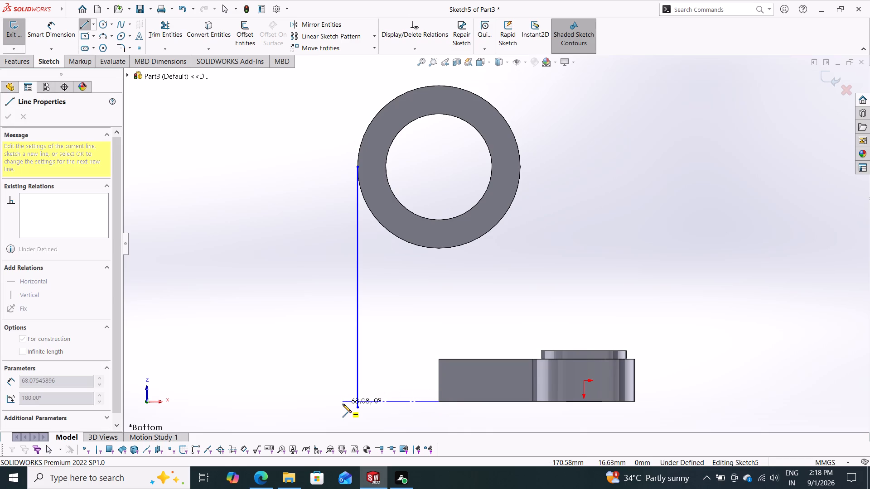
{"action": "left_click", "coordinate": [343, 404]}
{"action": "key", "text": "Escape"}
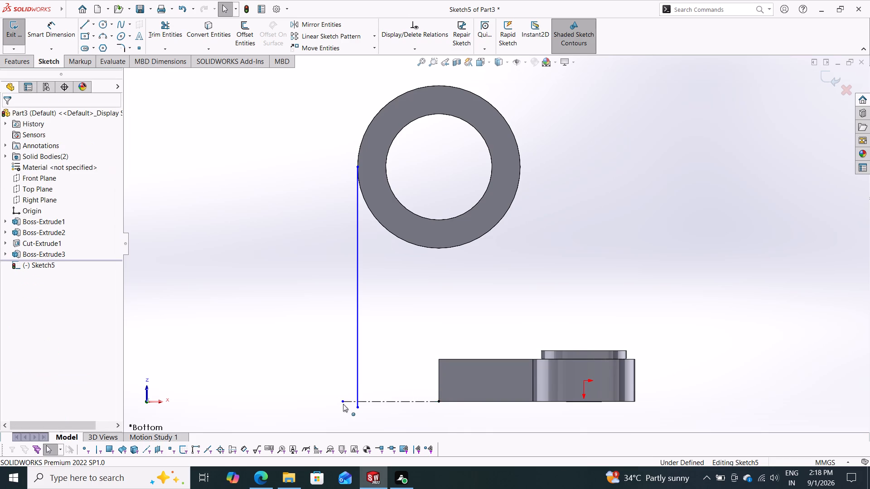
Dimension the vertical offset between the centerline's free endpoint and the vertical line's lower endpoint to 6 mm.
{"action": "scroll", "coordinate": [376, 372], "scroll_direction": "down", "scroll_amount": 1}
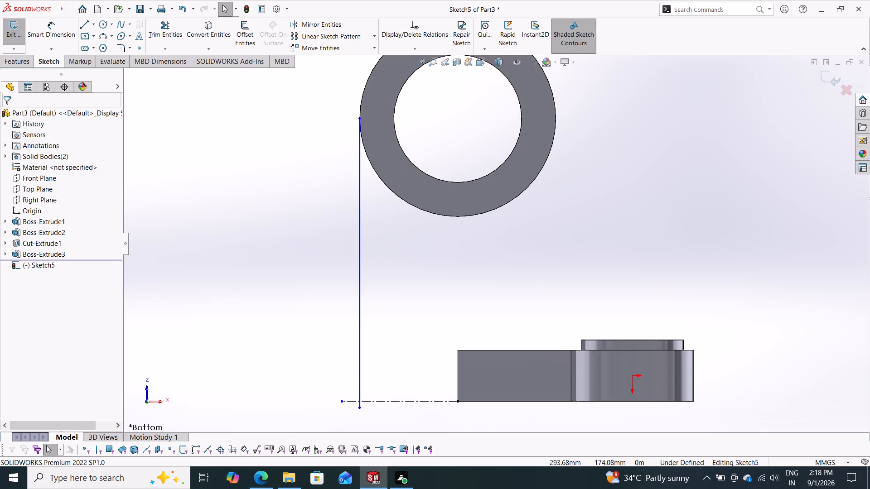
{"action": "left_click", "coordinate": [52, 31]}
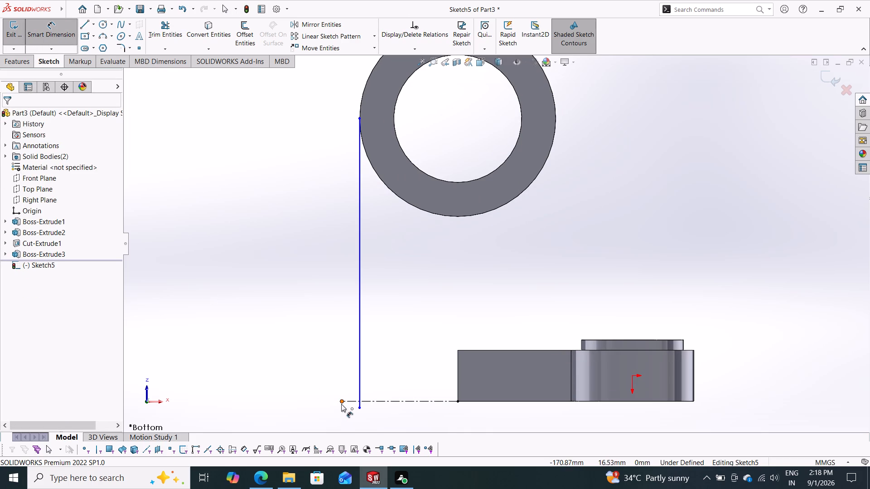
{"action": "left_click", "coordinate": [341, 404]}
{"action": "left_click", "coordinate": [361, 410]}
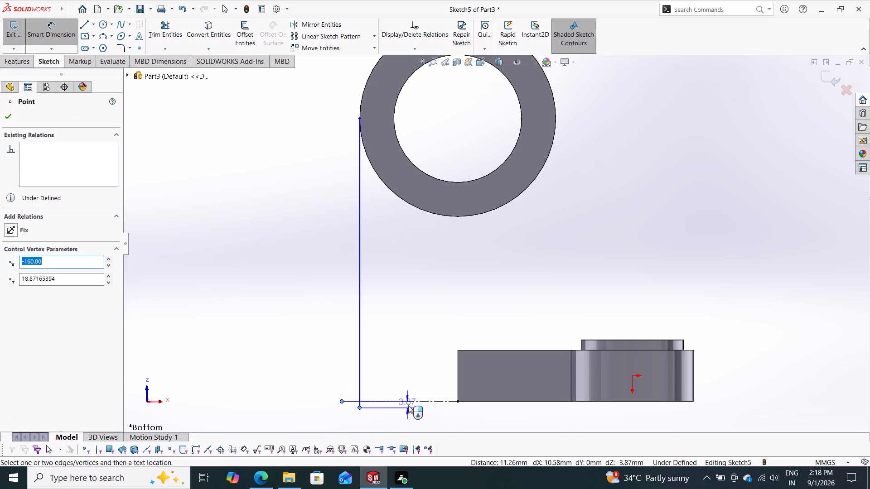
{"action": "left_click", "coordinate": [408, 407]}
{"action": "key", "text": "6"}
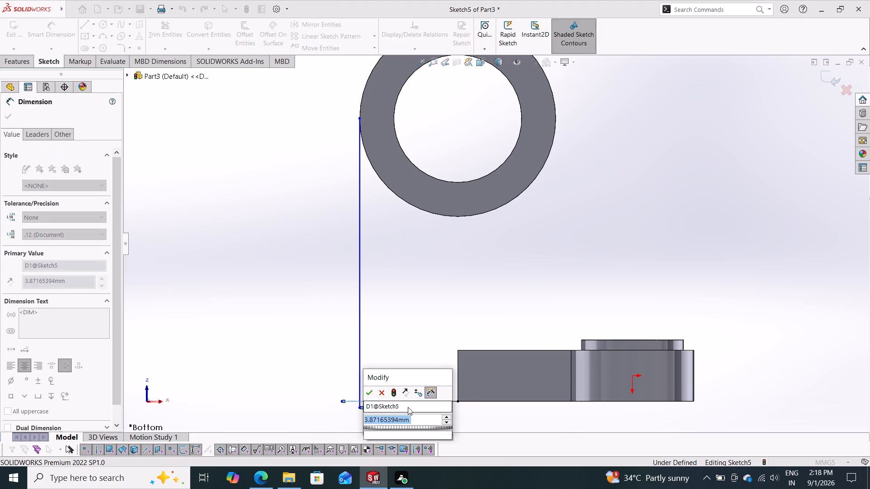
{"action": "key", "text": "Return"}
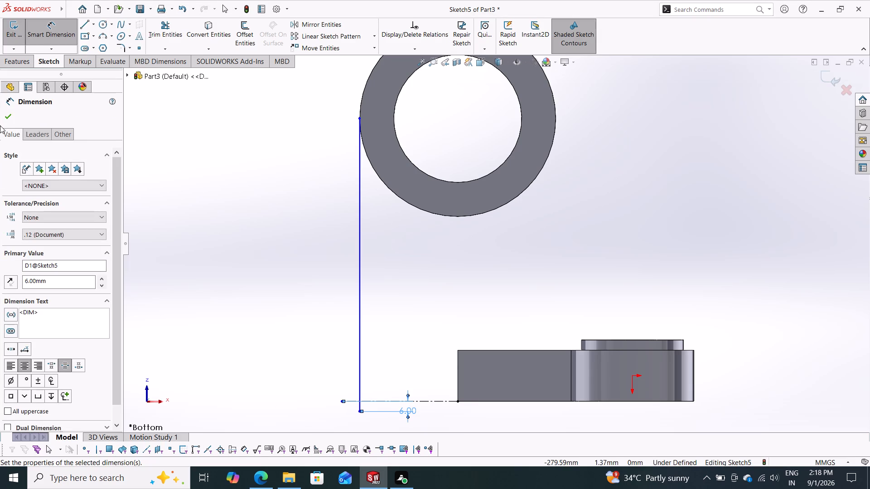
{"action": "left_click", "coordinate": [6, 113]}
{"action": "key", "text": "Escape"}
{"action": "key", "text": "grave"}
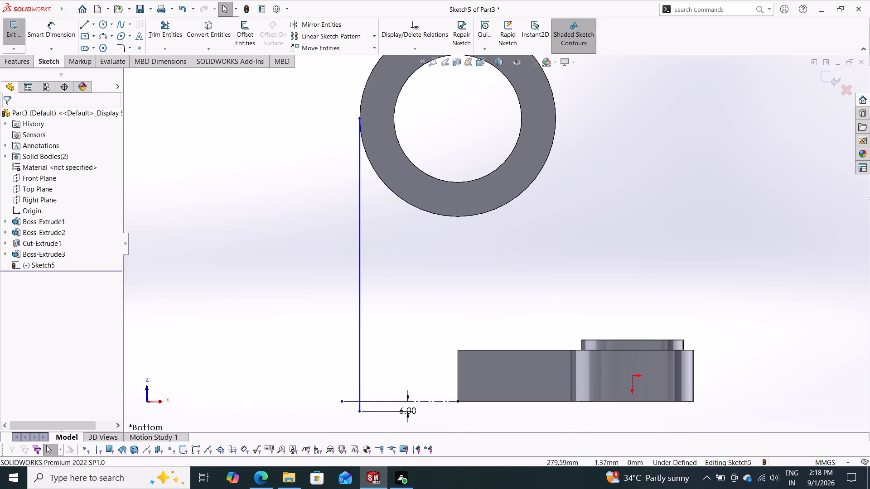
{"action": "key", "text": "Escape"}
{"action": "key", "text": "Escape"}
{"action": "key", "text": "Escape"}
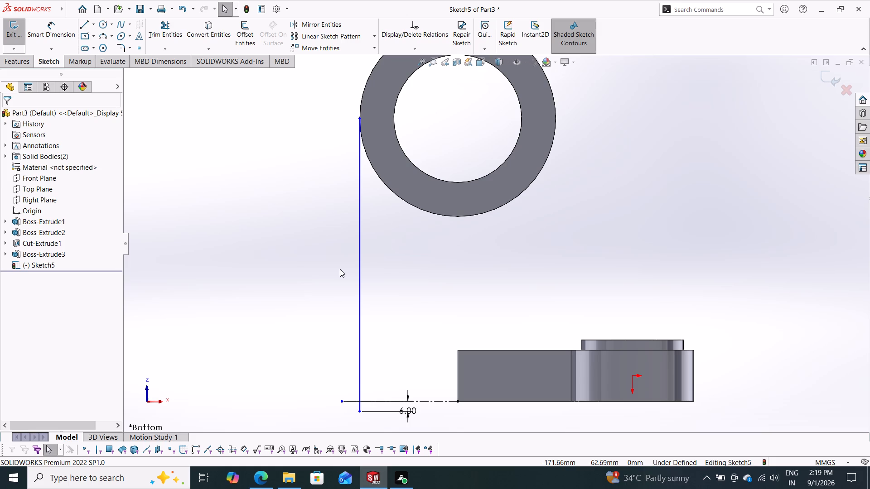
Sketch a horizontal line about 76 mm long from the vertical line's lower endpoint toward the bosses.
{"action": "left_click", "coordinate": [83, 26]}
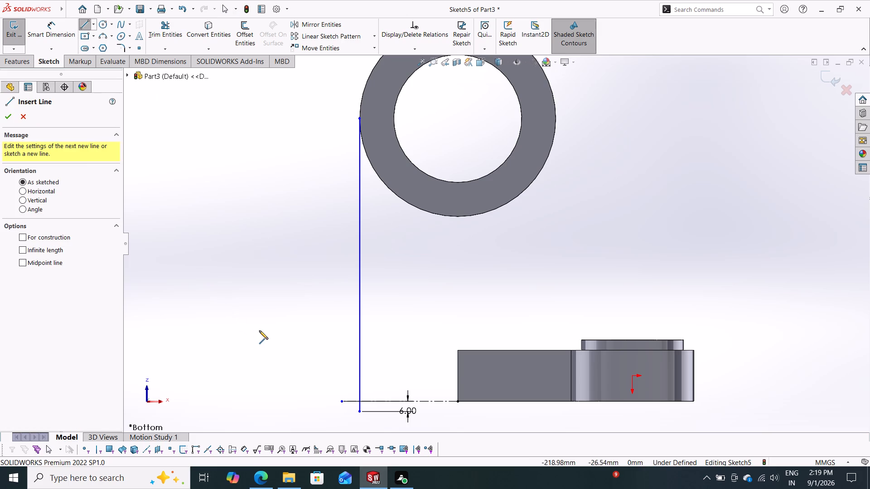
{"action": "left_click", "coordinate": [360, 410]}
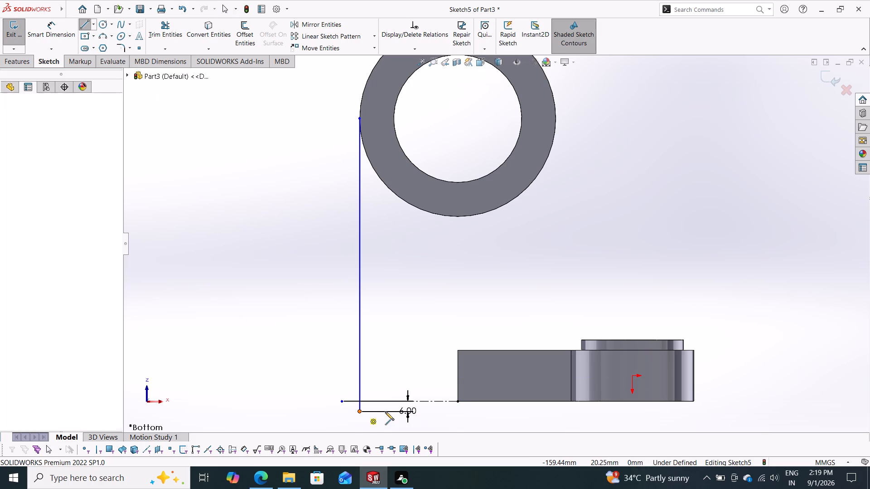
{"action": "left_click", "coordinate": [489, 412]}
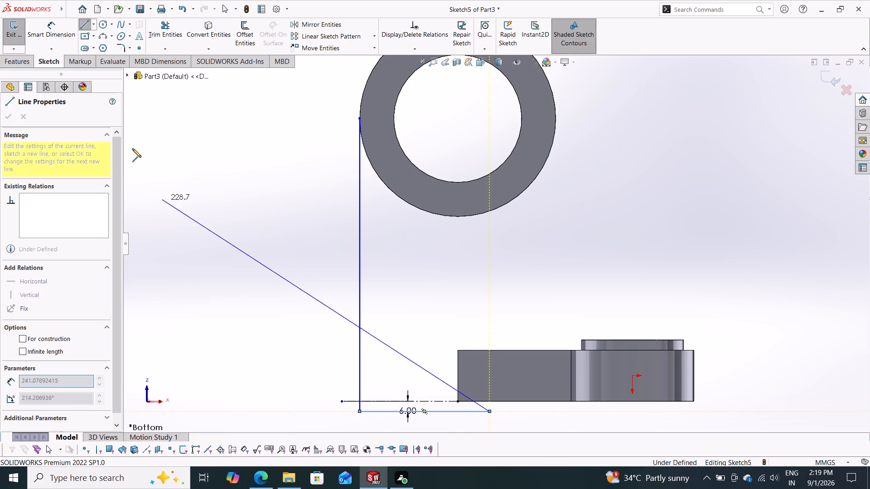
{"action": "double_click", "coordinate": [240, 238]}
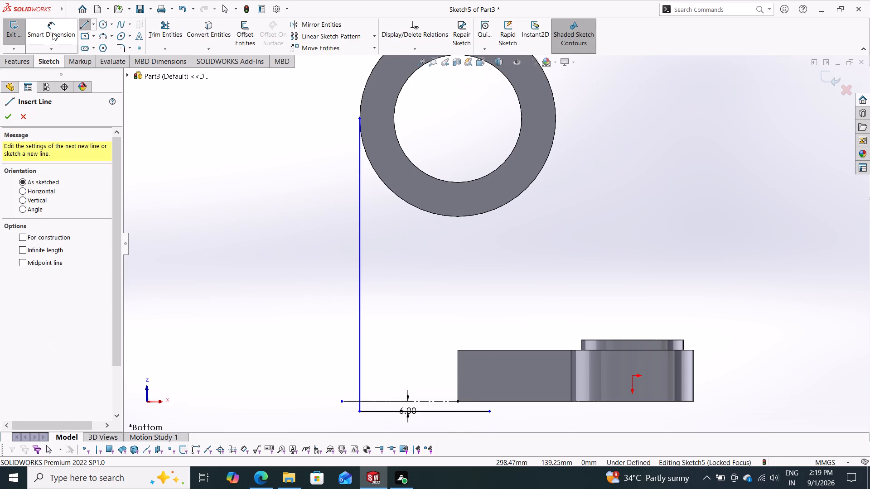
Dimension the lower horizontal line's length to 57.5 mm.
{"action": "left_click_drag", "start_coordinate": [53, 33], "coordinate": [53, 38]}
{"action": "left_click", "coordinate": [433, 412]}
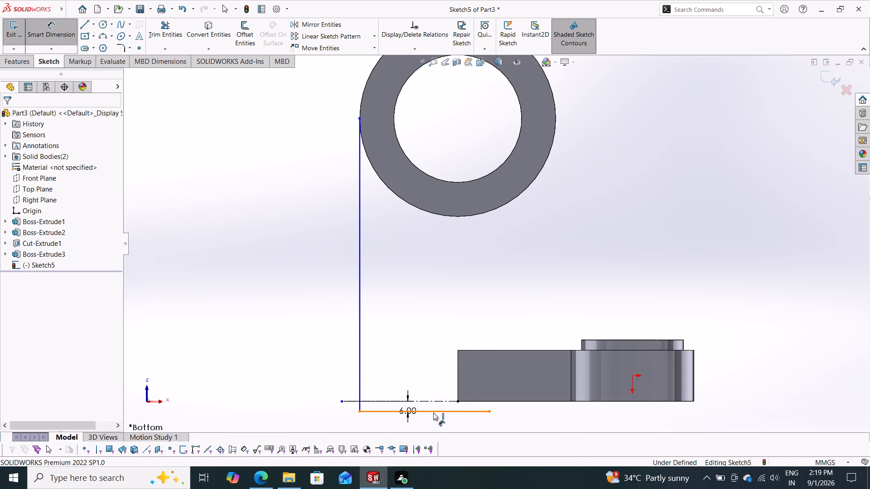
{"action": "left_click", "coordinate": [429, 446]}
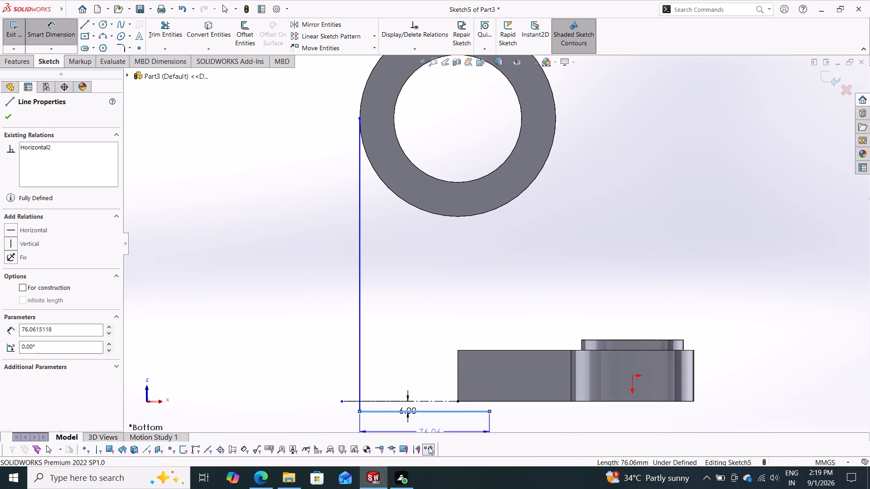
{"action": "type", "text": "57"}
{"action": "scroll", "coordinate": [457, 371], "scroll_direction": "up", "scroll_amount": 2}
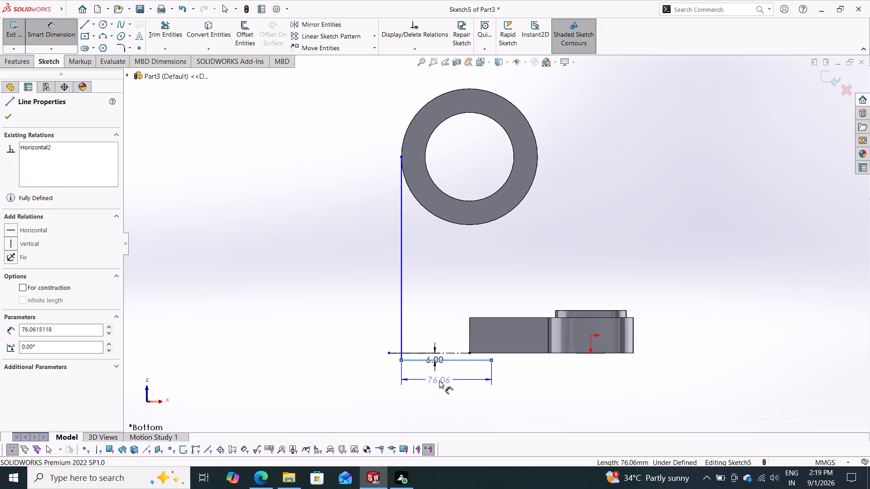
{"action": "left_click", "coordinate": [439, 380]}
{"action": "type", "text": "57"}
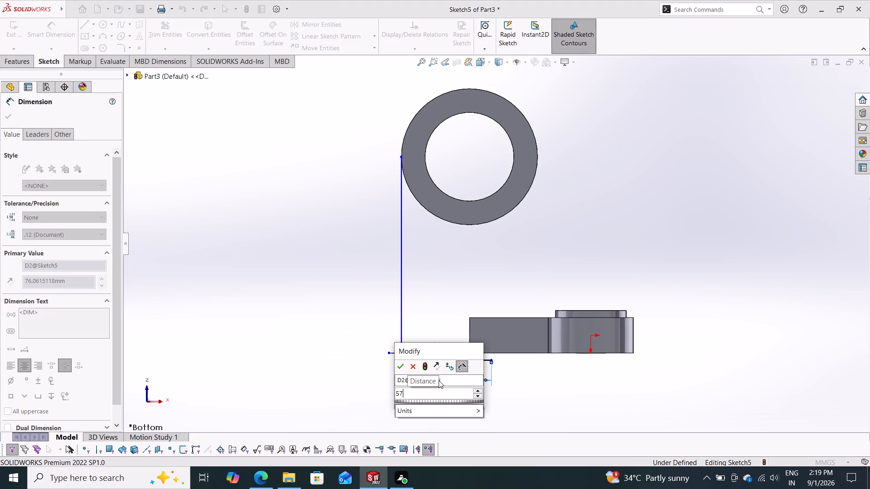
{"action": "key", "text": "period"}
{"action": "key", "text": "5"}
{"action": "key", "text": "Return"}
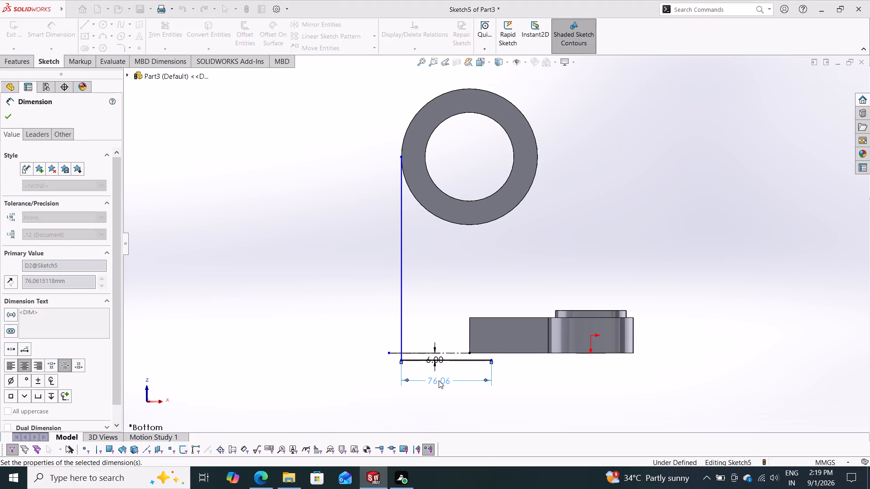
{"action": "scroll", "coordinate": [485, 358], "scroll_direction": "down", "scroll_amount": 2}
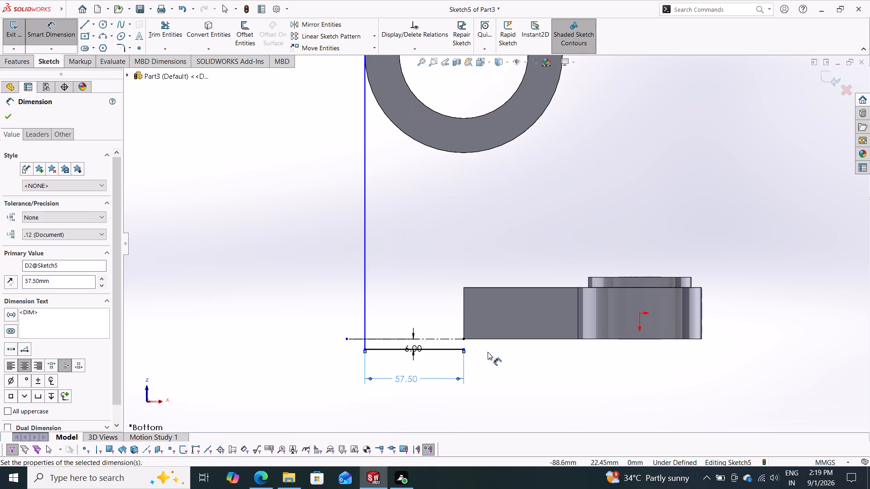
{"action": "scroll", "coordinate": [483, 336], "scroll_direction": "down", "scroll_amount": 1}
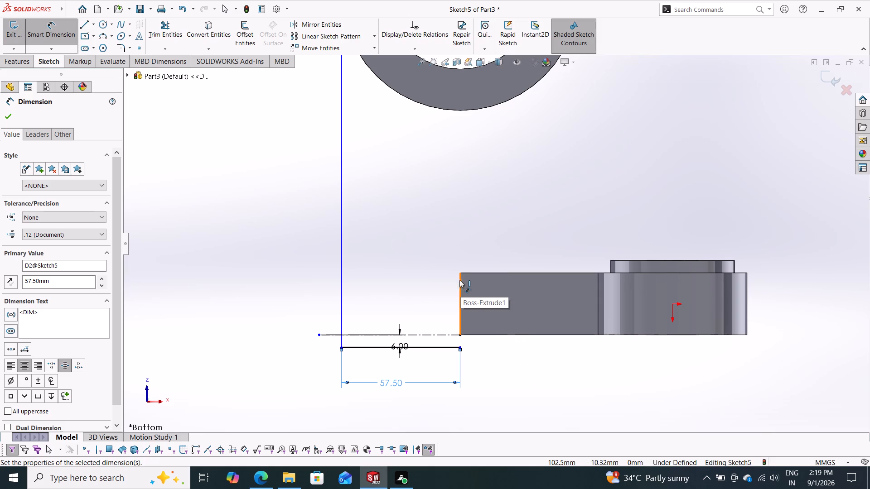
{"action": "scroll", "coordinate": [459, 272], "scroll_direction": "up", "scroll_amount": 3}
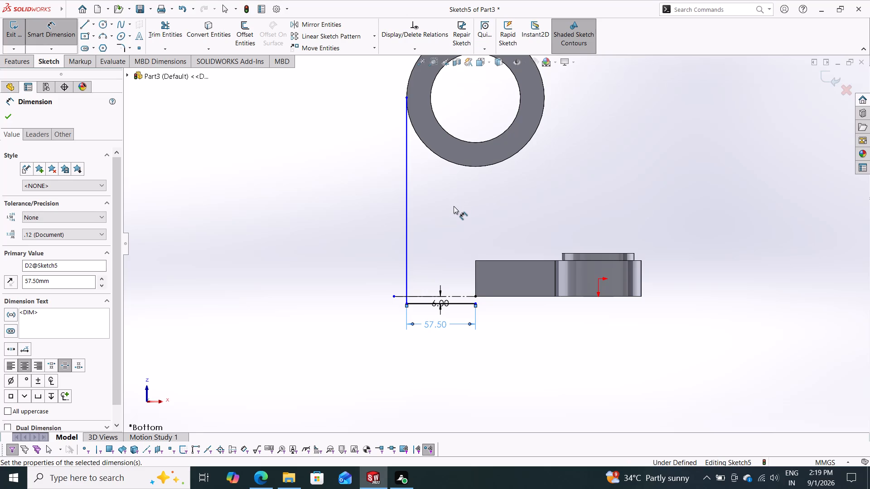
{"action": "key", "text": "Escape"}
{"action": "key", "text": "Escape"}
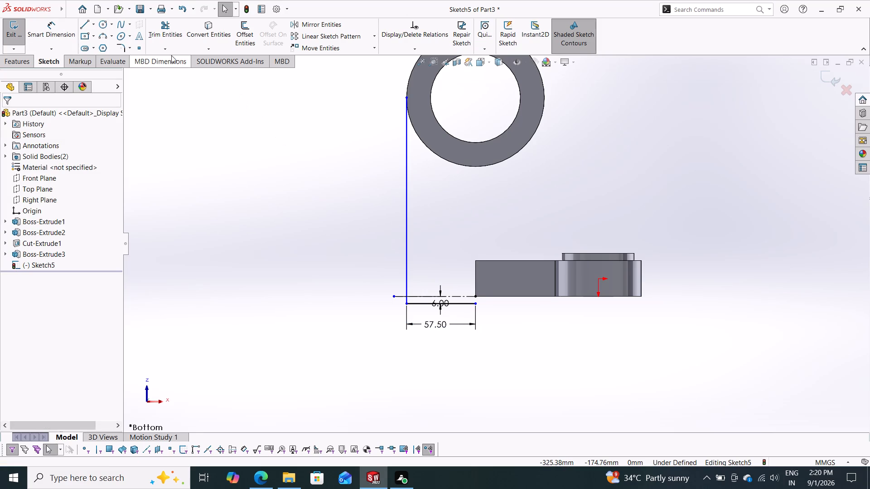
Sketch a horizontal line about 160 mm long from the origin to the vertical line.
{"action": "left_click", "coordinate": [82, 23]}
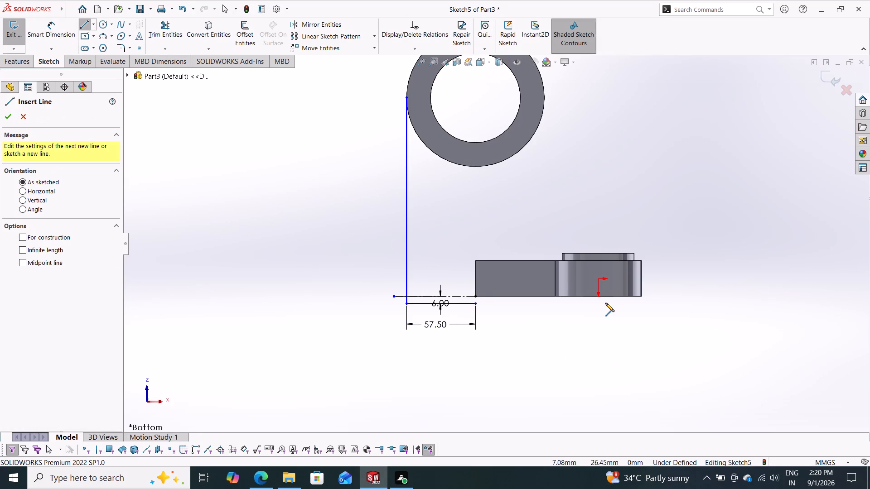
{"action": "left_click", "coordinate": [599, 278]}
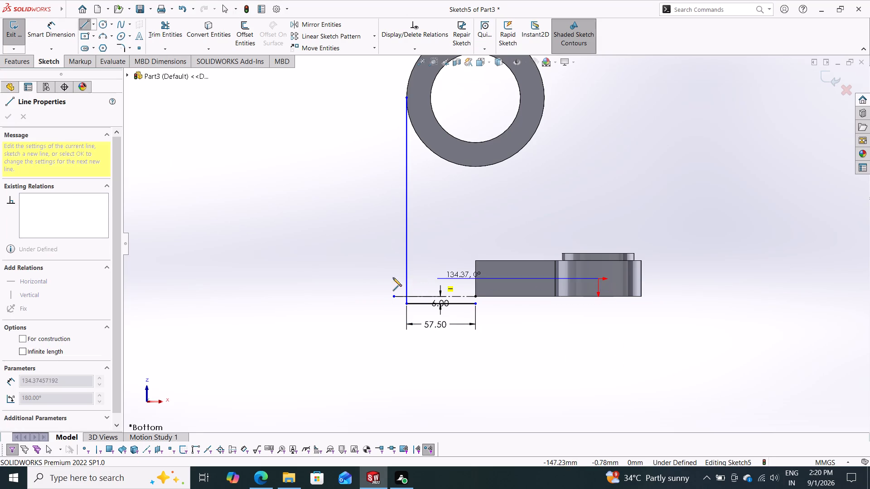
{"action": "left_click", "coordinate": [406, 278]}
{"action": "key", "text": "Escape"}
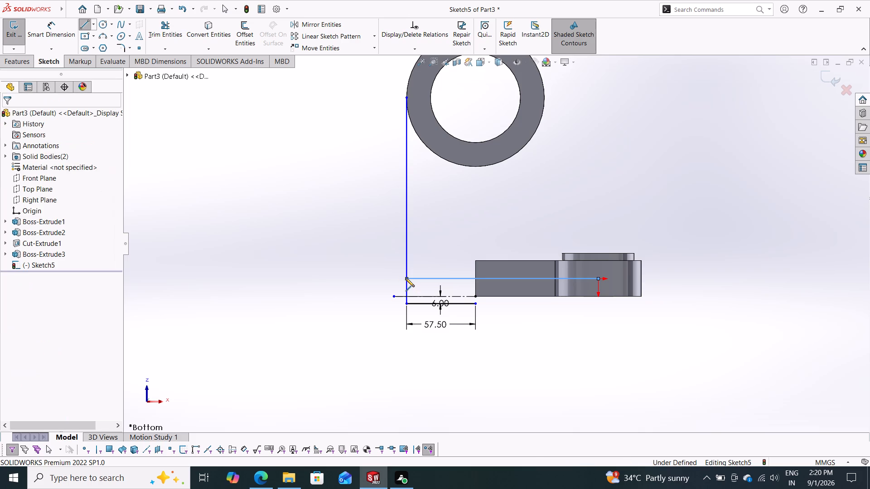
Dimension the horizontal line starting at the origin to 132.5 mm long.
{"action": "left_click_drag", "start_coordinate": [58, 29], "coordinate": [59, 37]}
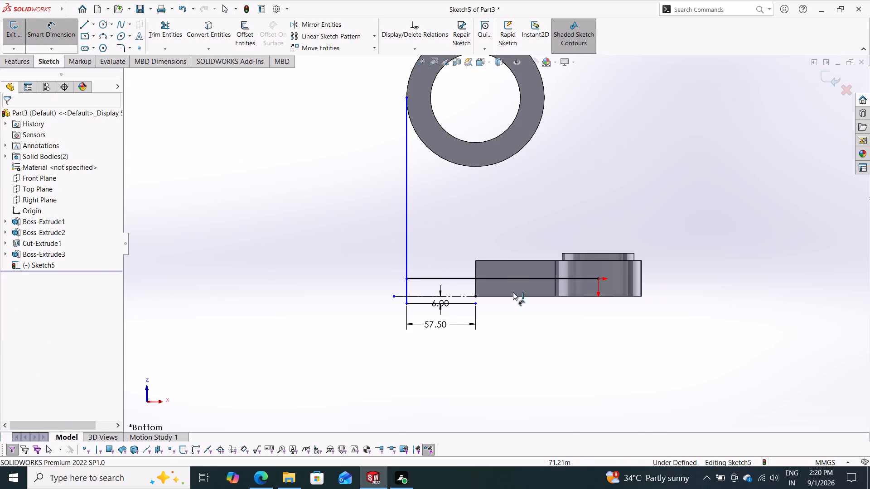
{"action": "left_click_drag", "start_coordinate": [509, 278], "coordinate": [515, 266]}
{"action": "left_click", "coordinate": [510, 211]}
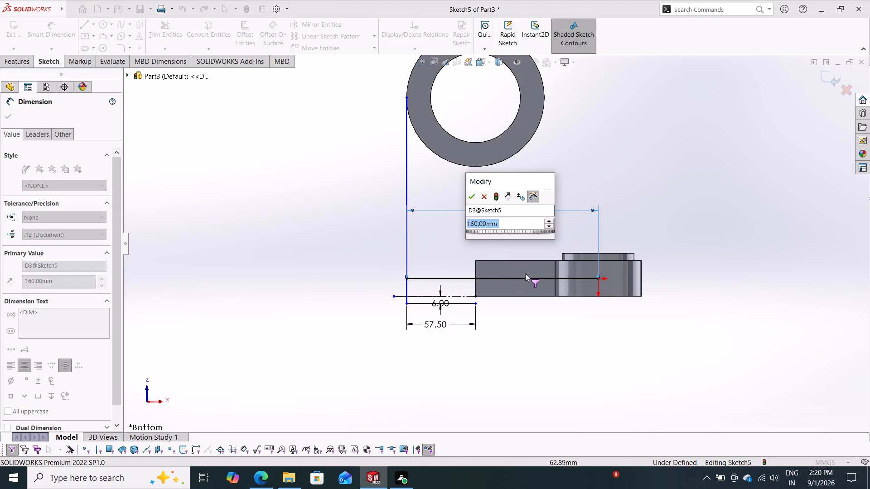
{"action": "type", "text": "132.5"}
{"action": "key", "text": "Return"}
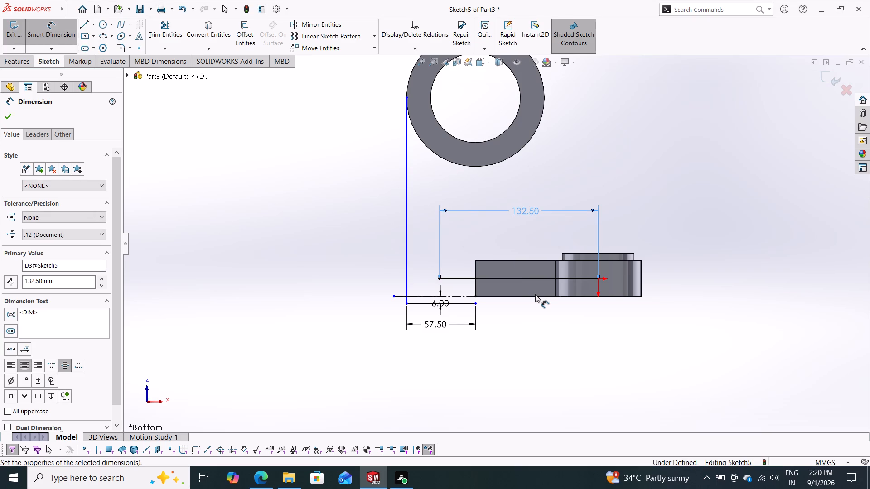
{"action": "key", "text": "Escape"}
{"action": "key", "text": "Escape"}
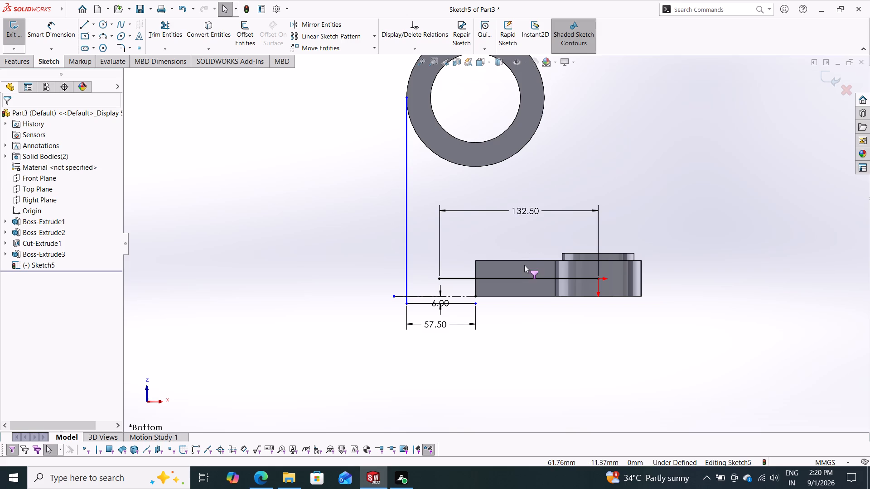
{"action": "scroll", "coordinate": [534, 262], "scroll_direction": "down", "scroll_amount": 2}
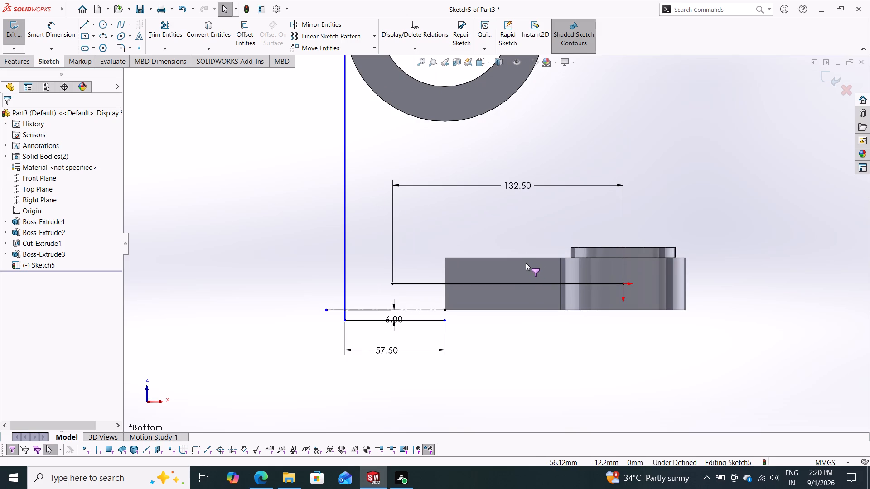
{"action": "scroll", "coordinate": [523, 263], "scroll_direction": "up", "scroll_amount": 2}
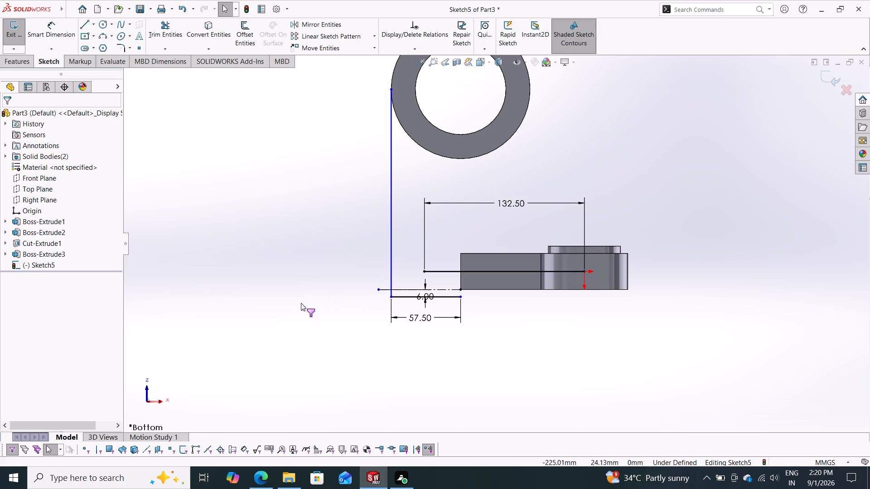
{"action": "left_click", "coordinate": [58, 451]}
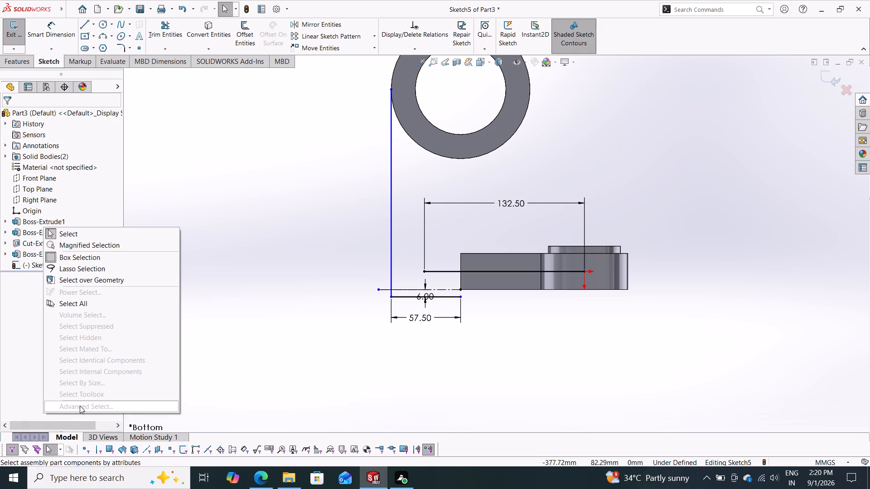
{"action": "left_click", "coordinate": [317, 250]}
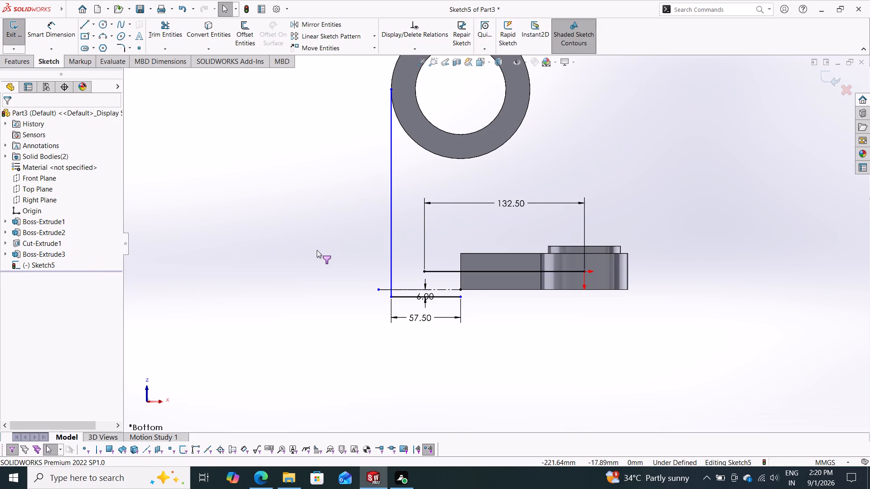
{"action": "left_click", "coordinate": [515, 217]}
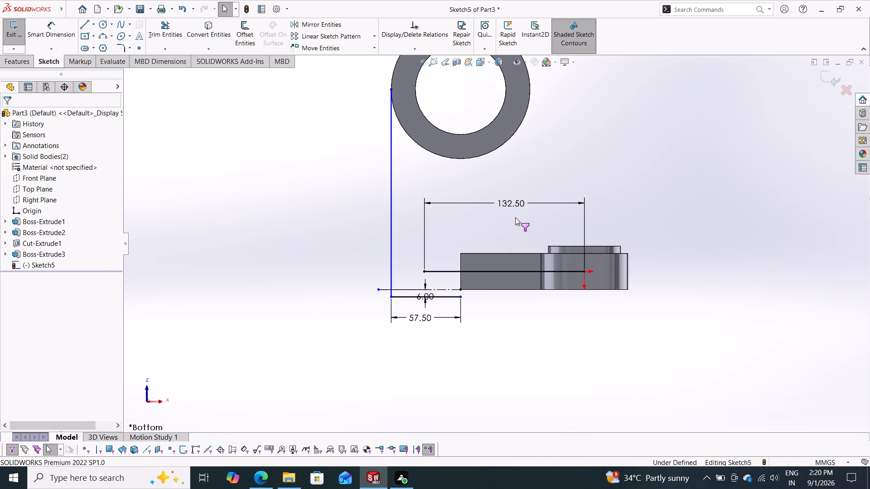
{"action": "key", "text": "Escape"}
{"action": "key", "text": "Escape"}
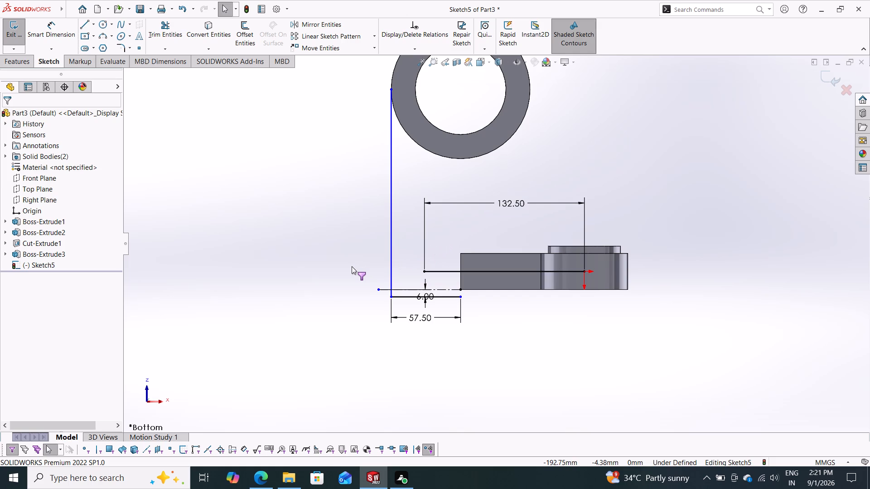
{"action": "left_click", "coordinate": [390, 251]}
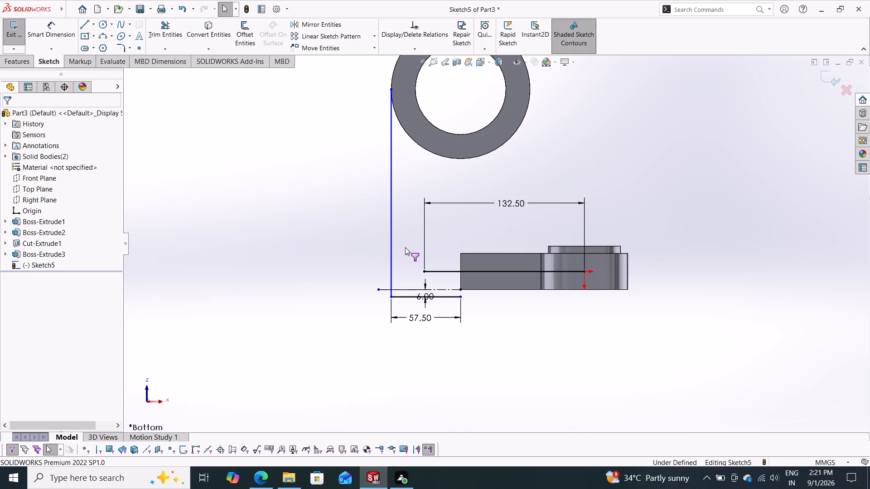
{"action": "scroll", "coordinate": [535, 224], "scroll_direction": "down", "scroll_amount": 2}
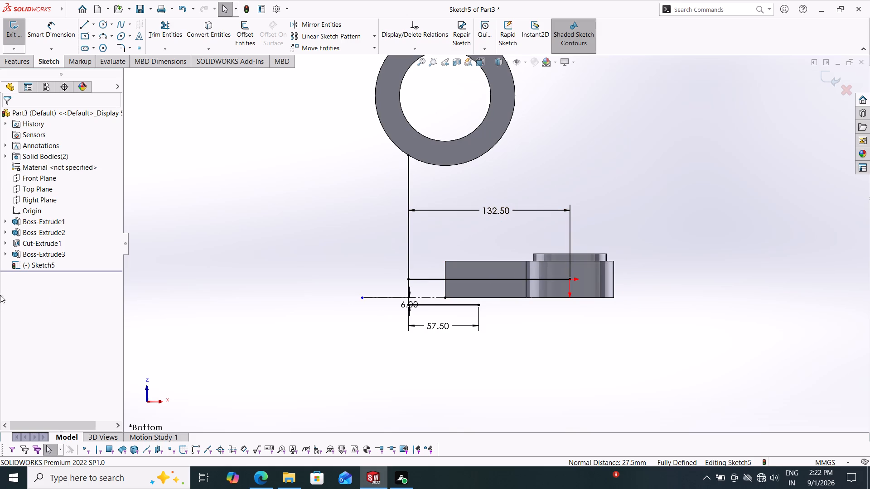
Exit the profile sketch and delete the cylinder extrusion Boss-Extrude3 together with its dependent sketch, Sketch5.
{"action": "left_click", "coordinate": [39, 230]}
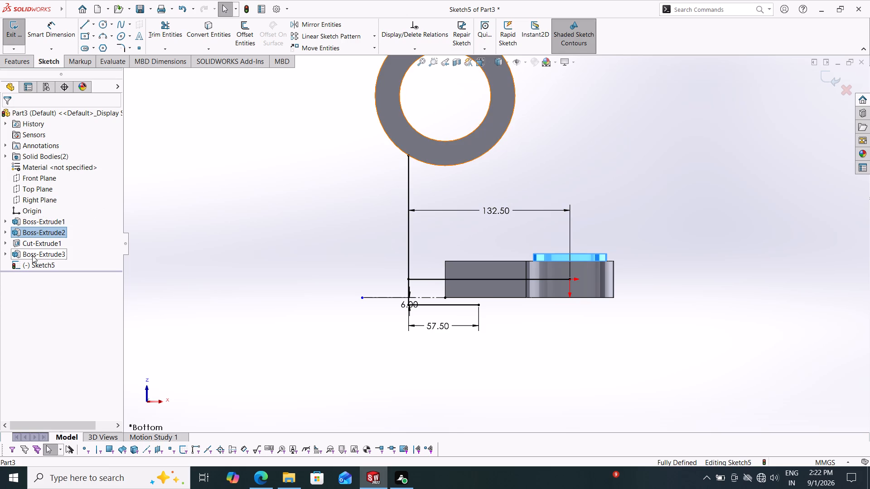
{"action": "left_click", "coordinate": [32, 255]}
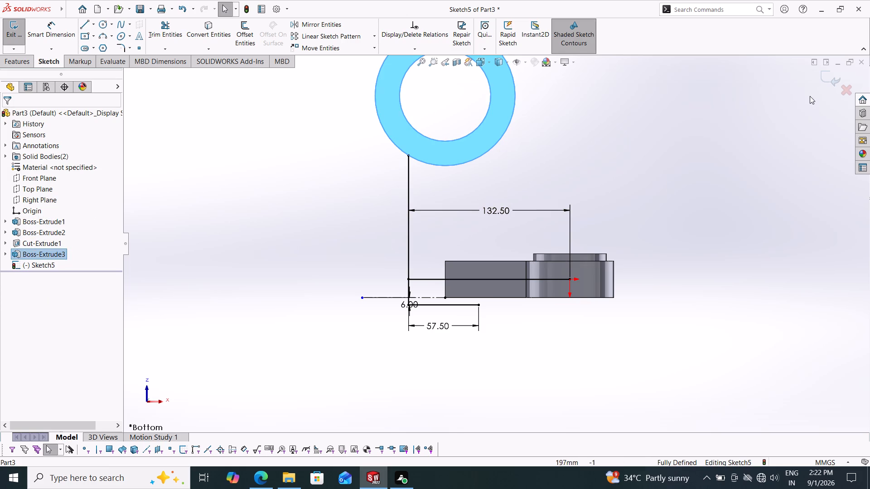
{"action": "left_click", "coordinate": [836, 79]}
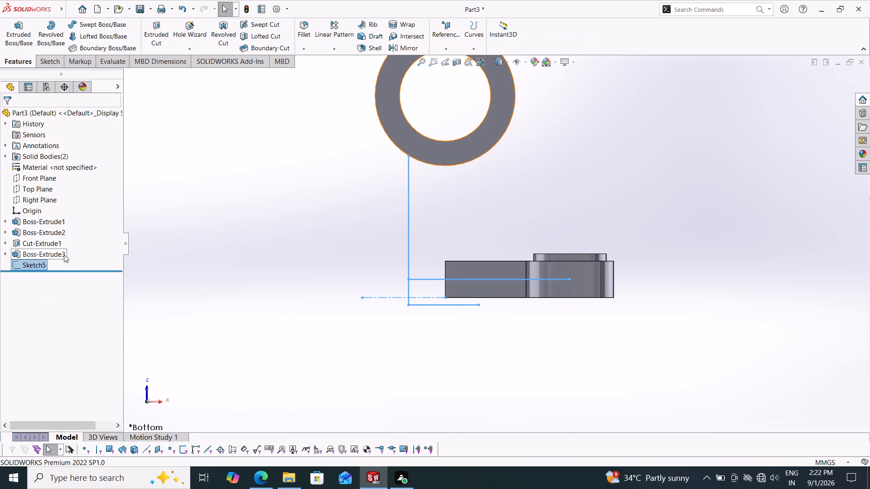
{"action": "left_click", "coordinate": [53, 254]}
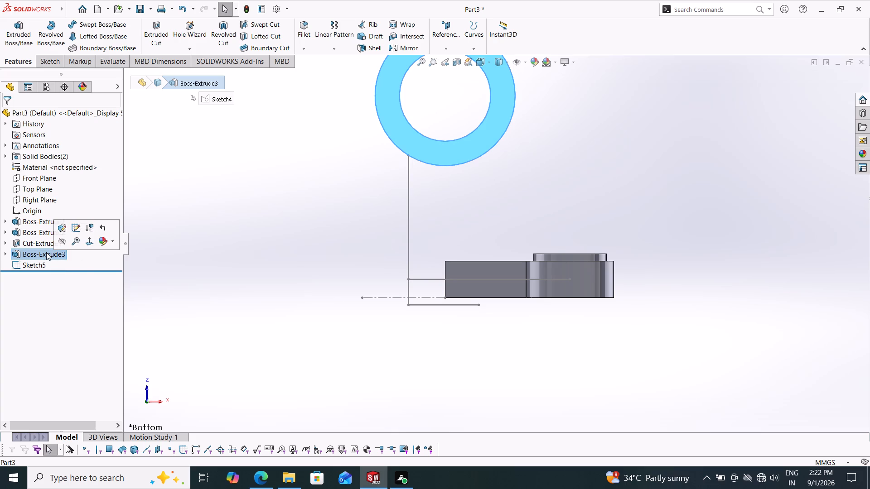
{"action": "right_click", "coordinate": [42, 254]}
{"action": "left_click", "coordinate": [66, 304]}
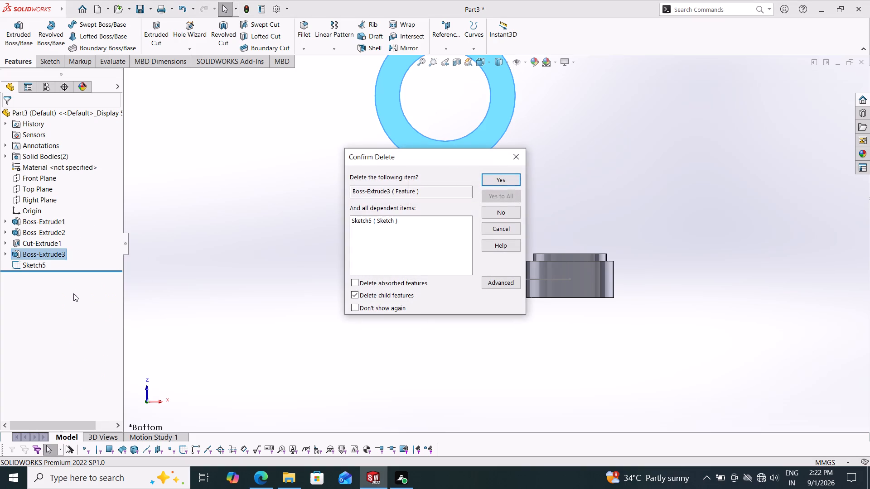
{"action": "left_click", "coordinate": [498, 182]}
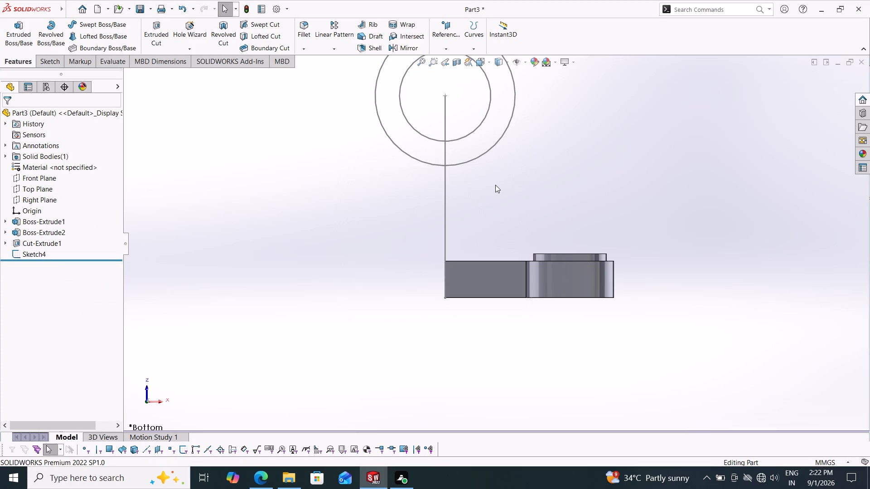
Delete the leftover sketch containing the cylinder's two concentric circles.
{"action": "left_click", "coordinate": [481, 156]}
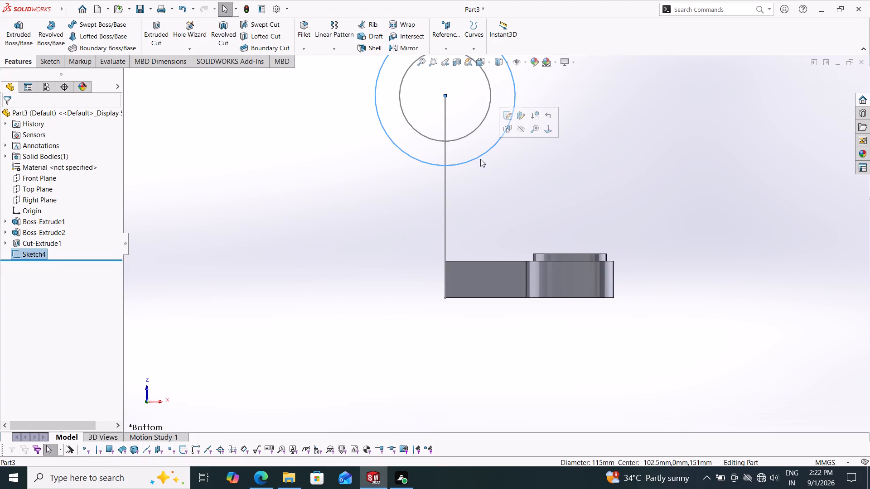
{"action": "key", "text": "Delete"}
{"action": "left_click", "coordinate": [491, 178]}
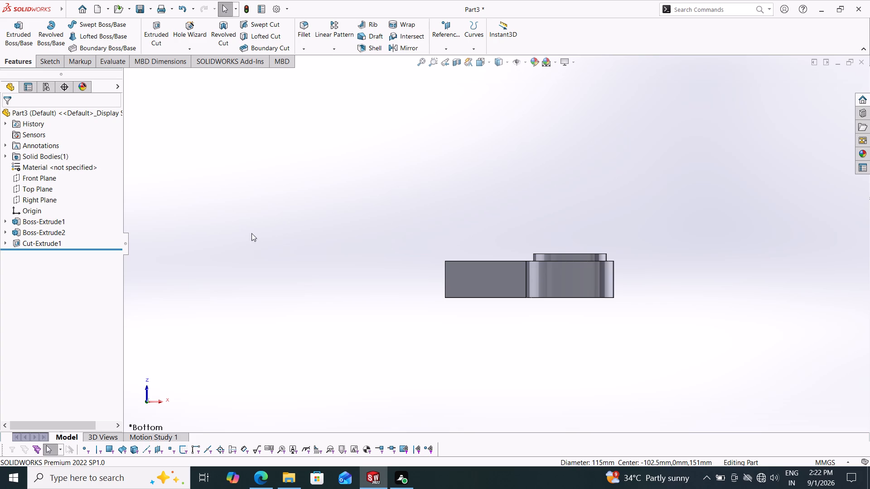
Start a new sketch on the Top Plane.
{"action": "left_click", "coordinate": [28, 186]}
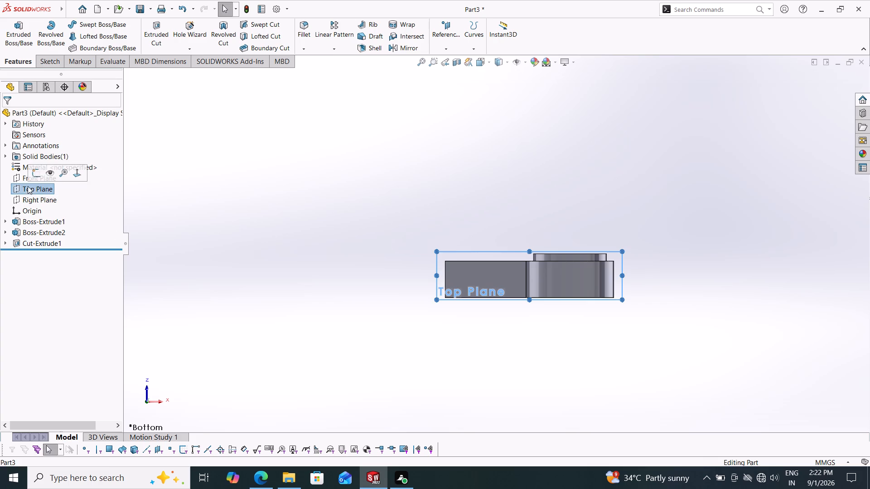
{"action": "left_click", "coordinate": [36, 172]}
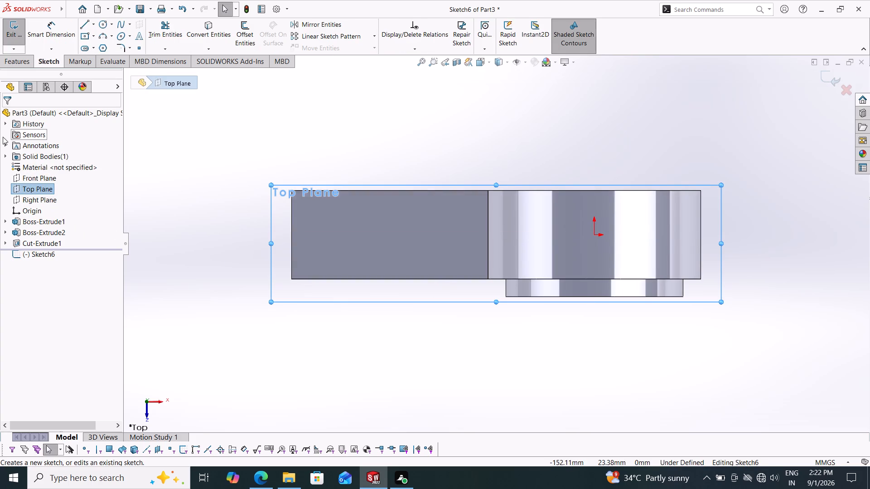
{"action": "left_click", "coordinate": [14, 187]}
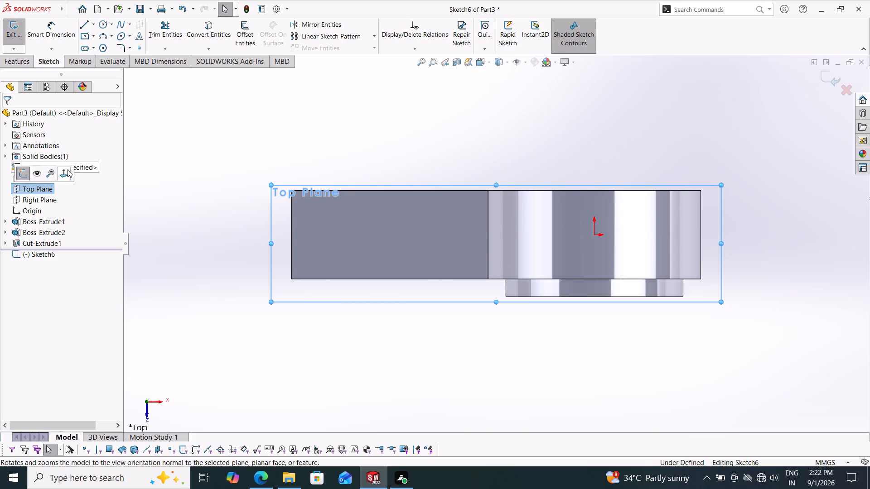
{"action": "left_click", "coordinate": [66, 170]}
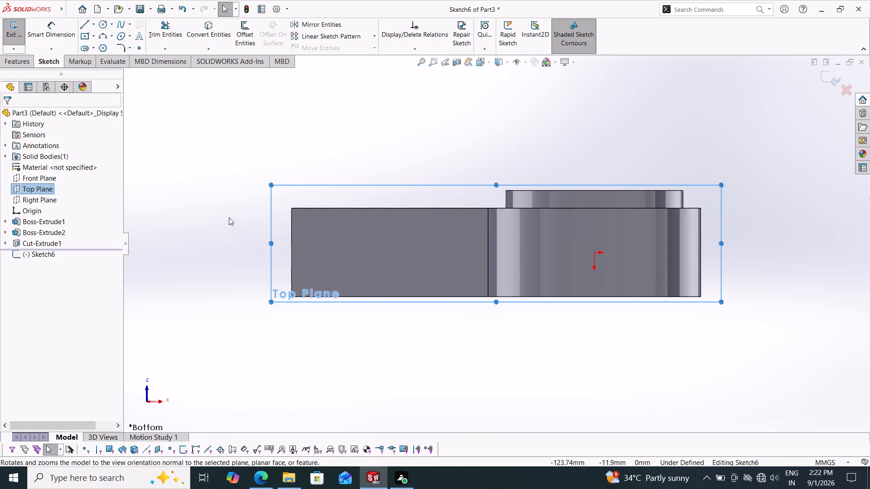
{"action": "key", "text": "Escape"}
Sketch a horizontal centerline about 117 mm long from the origin past the plate's far end.
{"action": "left_click", "coordinate": [94, 23]}
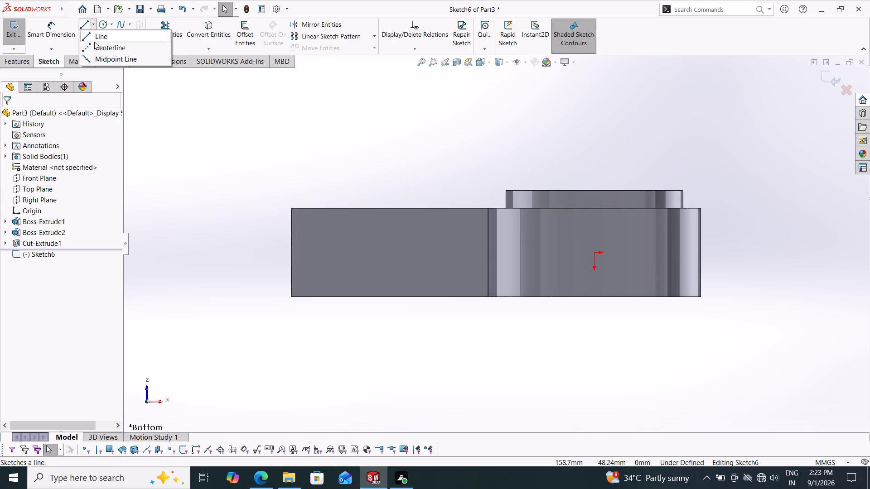
{"action": "left_click", "coordinate": [94, 43]}
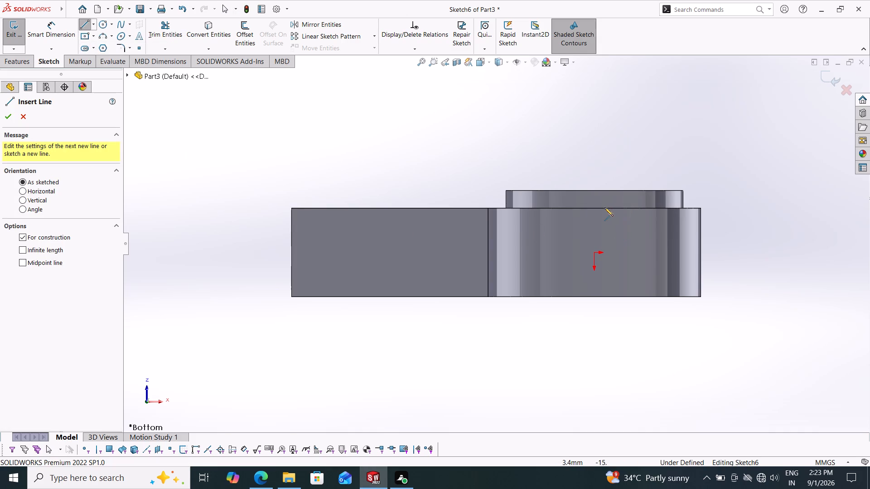
{"action": "left_click", "coordinate": [595, 253]}
{"action": "left_click", "coordinate": [250, 252]}
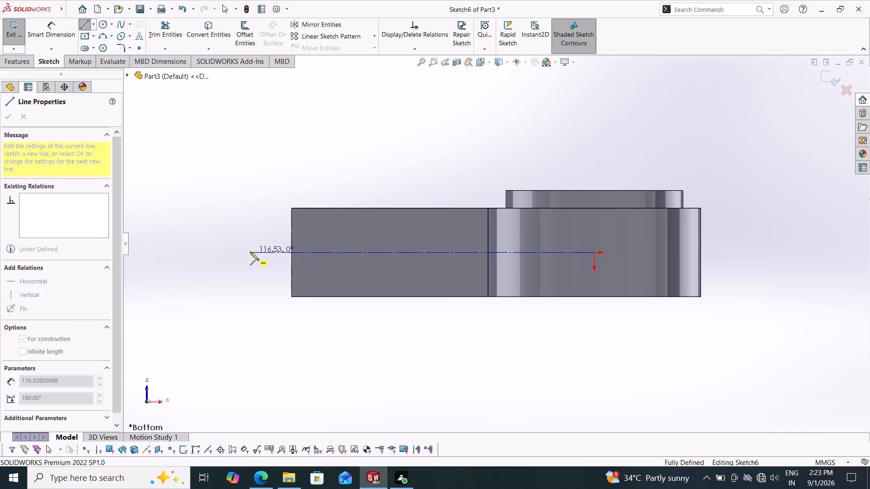
{"action": "key", "text": "Escape"}
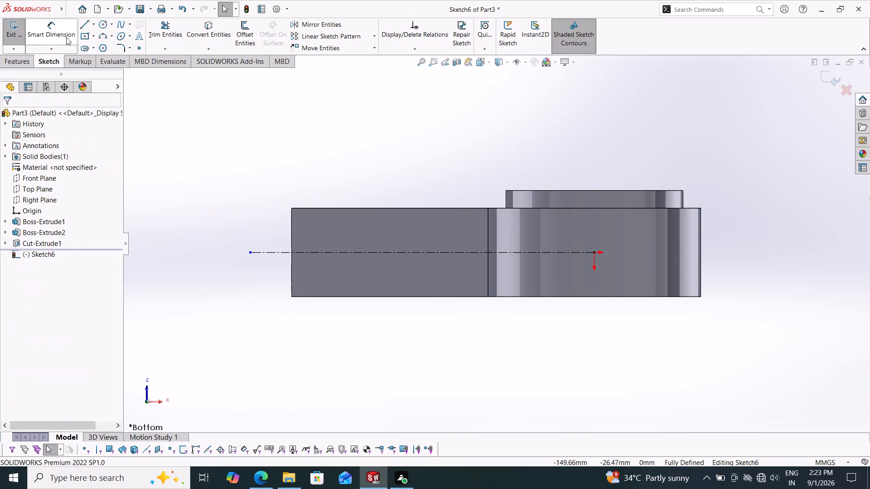
Dimension the horizontal centerline's length to 75 mm, calculated as 132.5-57.5.
{"action": "left_click", "coordinate": [66, 37]}
{"action": "left_click", "coordinate": [343, 251]}
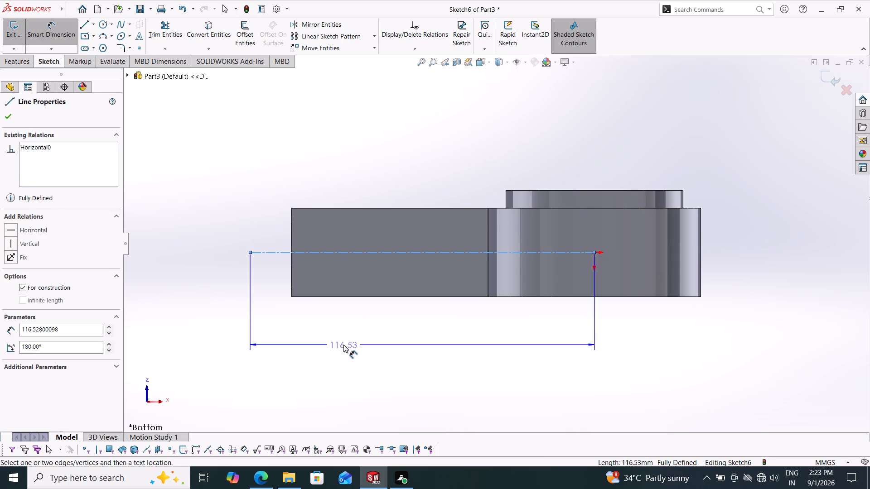
{"action": "left_click", "coordinate": [343, 345]}
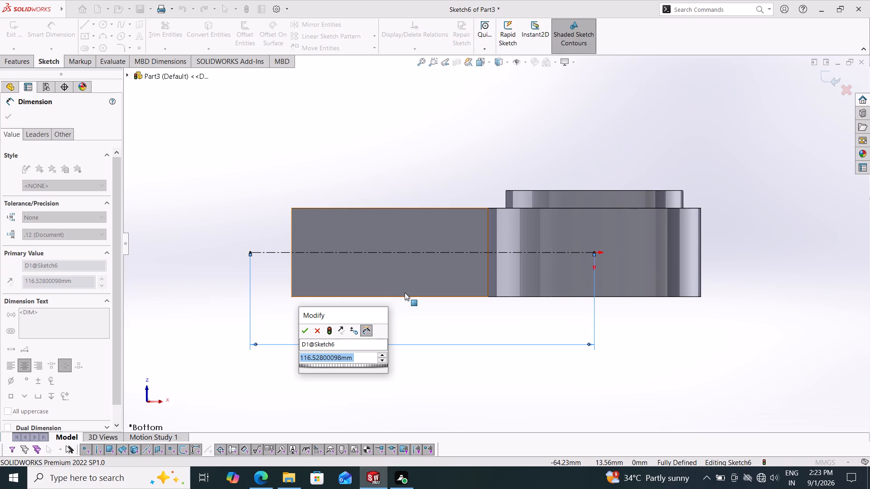
{"action": "type", "text": "132.5"}
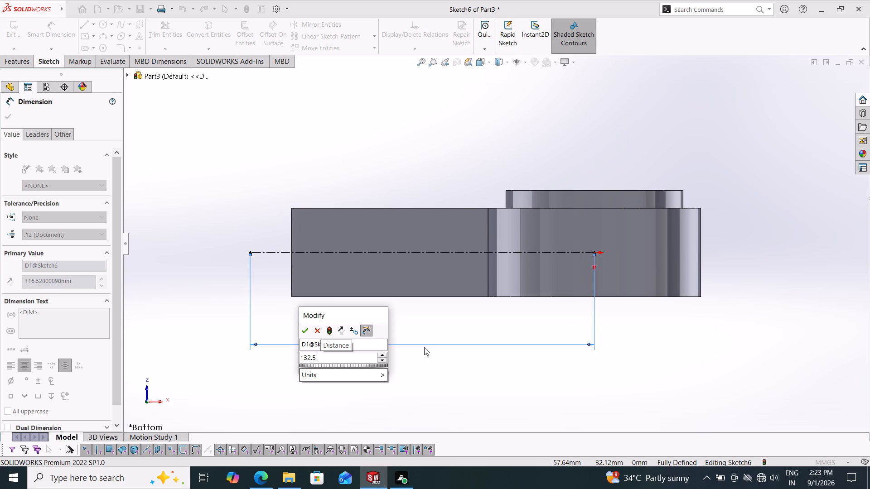
{"action": "type", "text": "-57.5"}
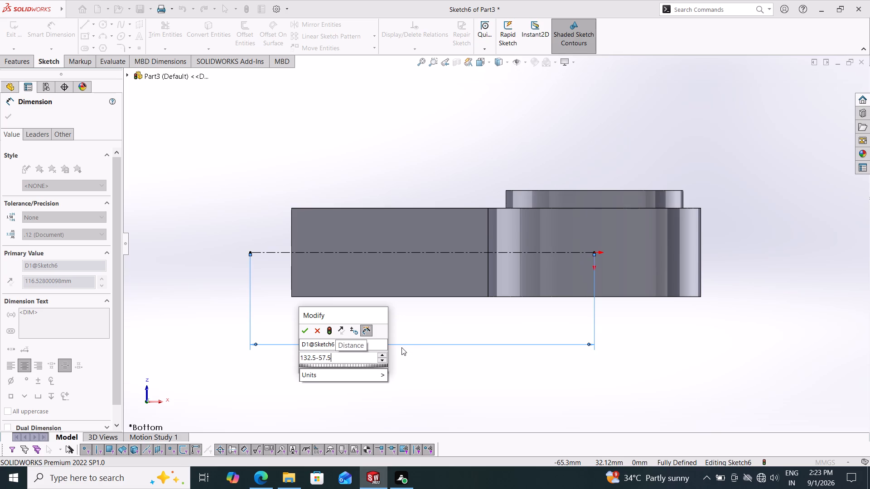
{"action": "key", "text": "Return"}
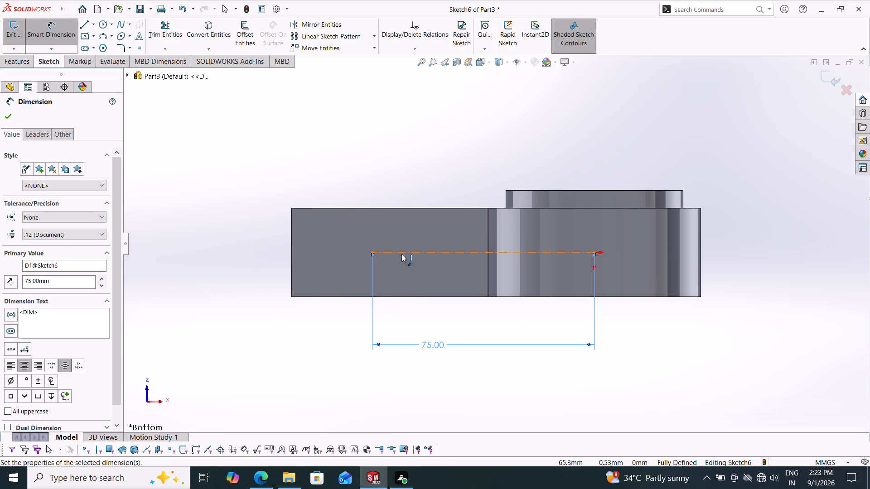
Sketch a vertical line about 88 mm long from the plate's lower edge up through the centerline's free endpoint.
{"action": "scroll", "coordinate": [401, 254], "scroll_direction": "up", "scroll_amount": 2}
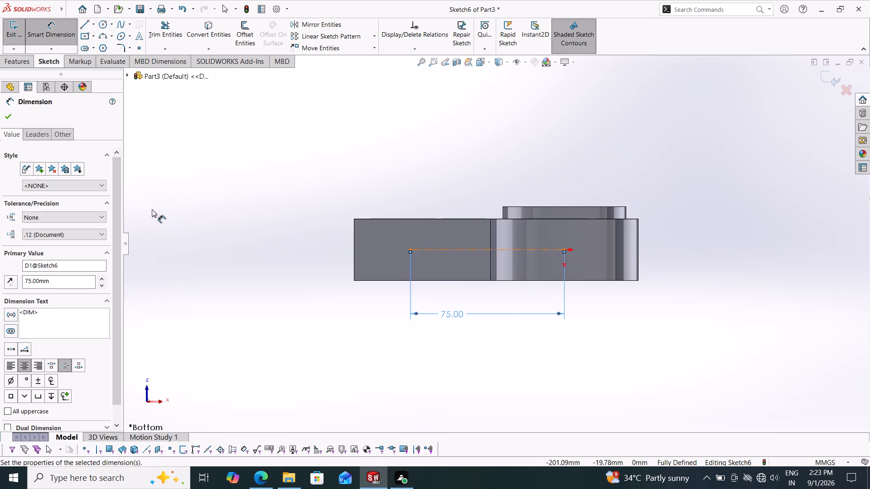
{"action": "left_click", "coordinate": [85, 26]}
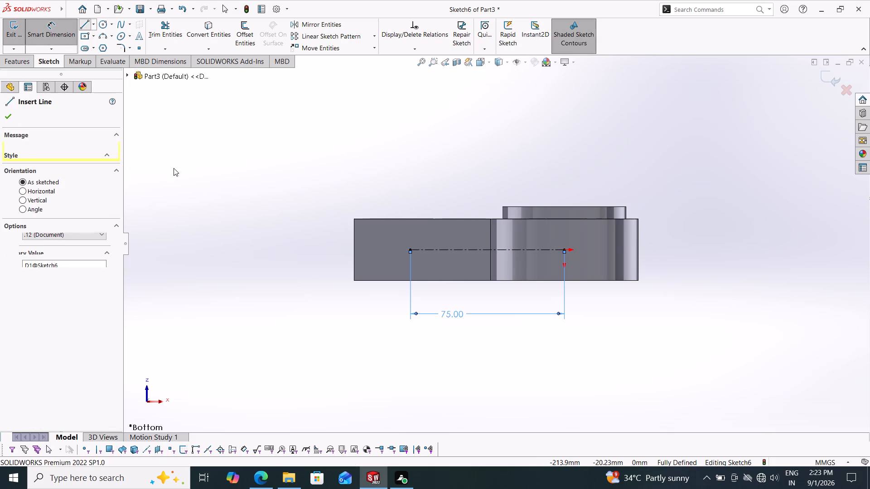
{"action": "left_click", "coordinate": [410, 281]}
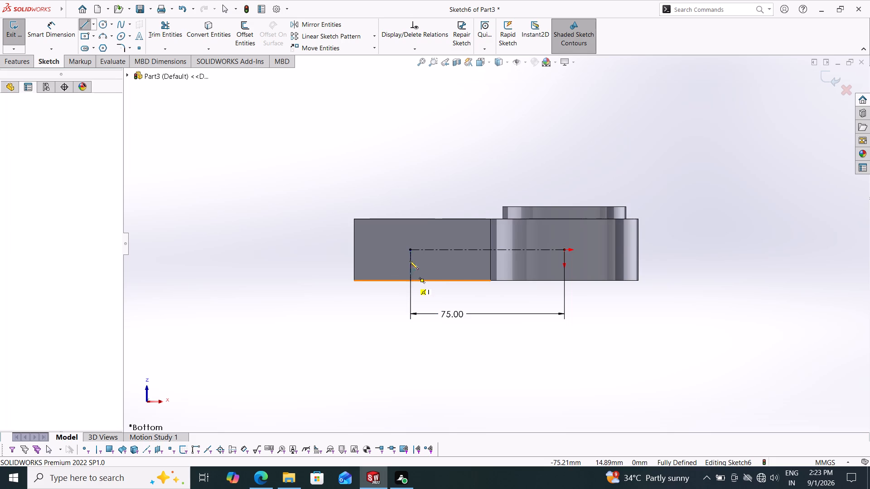
{"action": "left_click", "coordinate": [411, 99]}
{"action": "key", "text": "Escape"}
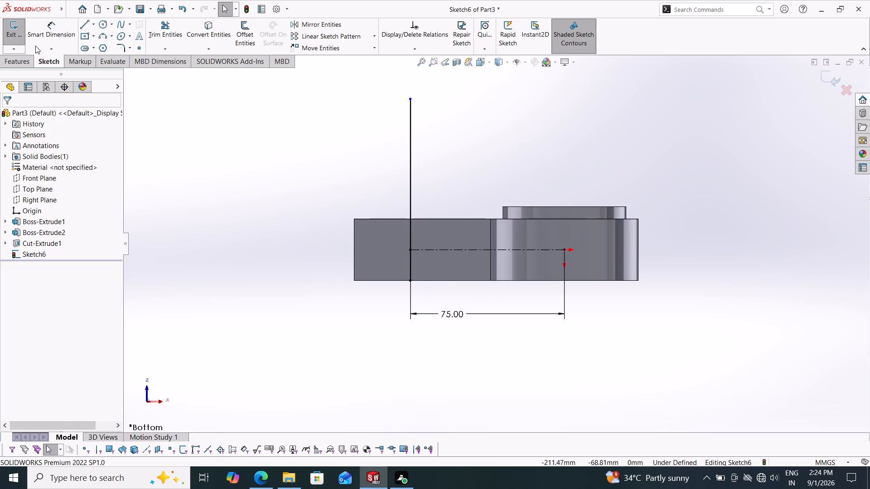
Dimension the vertical line's length to 166 mm.
{"action": "left_click_drag", "start_coordinate": [48, 33], "coordinate": [53, 34]}
{"action": "left_click_drag", "start_coordinate": [411, 199], "coordinate": [396, 197]}
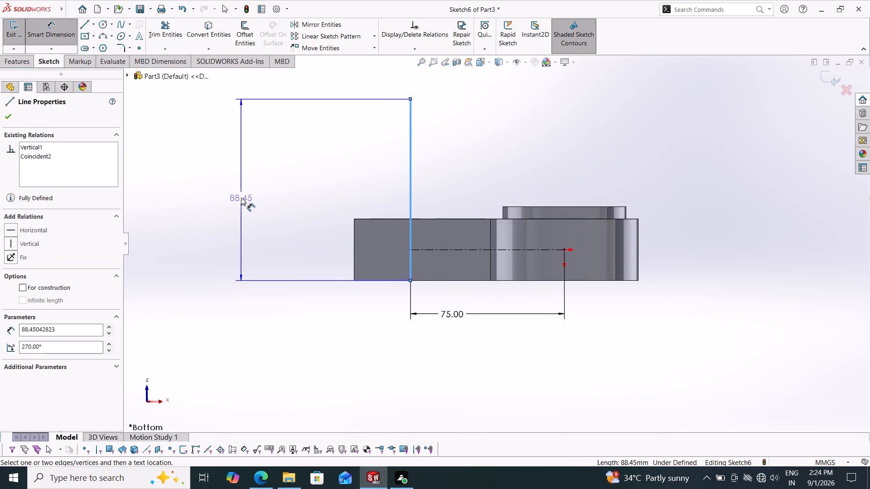
{"action": "left_click", "coordinate": [241, 197]}
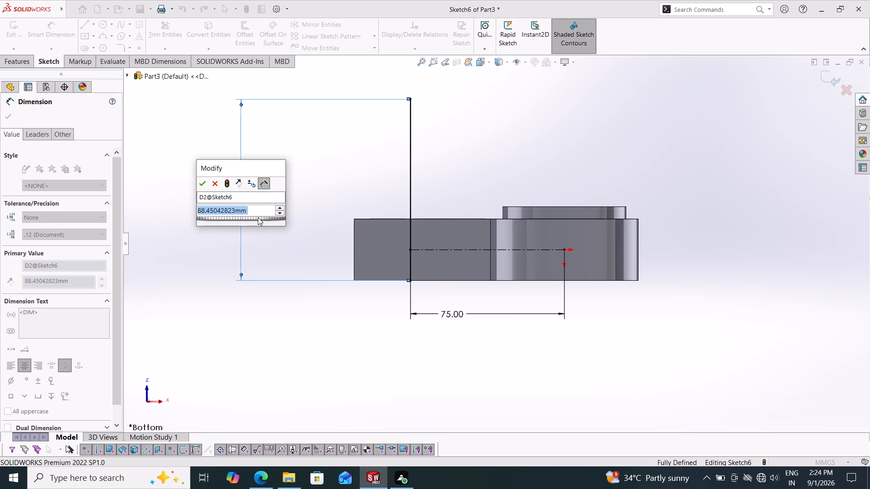
{"action": "type", "text": "166"}
{"action": "key", "text": "Return"}
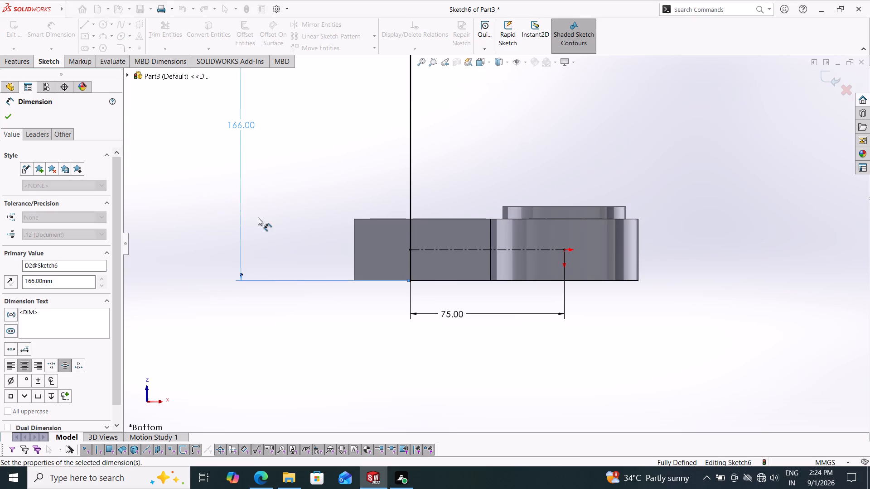
{"action": "key", "text": "Escape"}
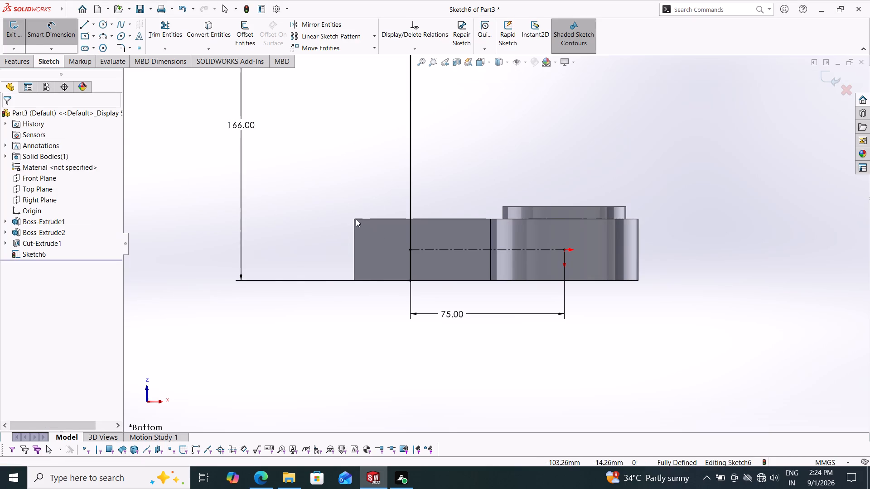
Convert the 166 mm vertical line to construction geometry.
{"action": "scroll", "coordinate": [393, 183], "scroll_direction": "up", "scroll_amount": 1}
{"action": "left_click", "coordinate": [423, 176]}
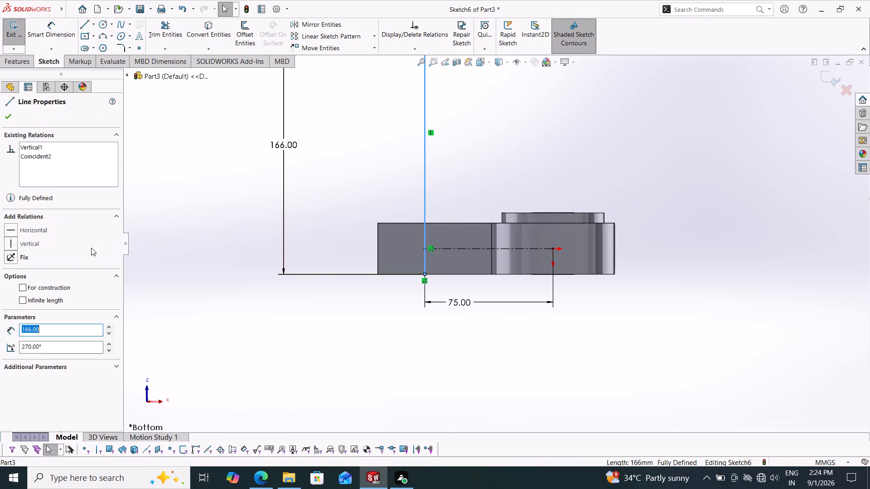
{"action": "left_click", "coordinate": [22, 288]}
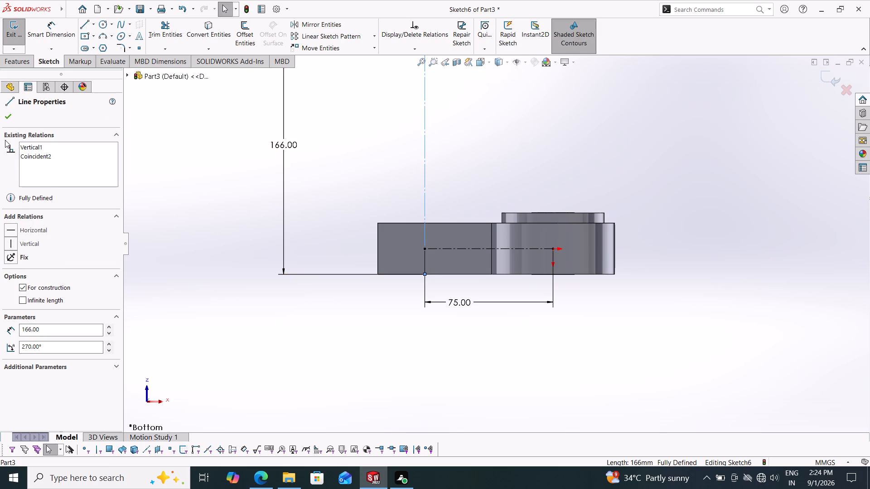
{"action": "left_click", "coordinate": [6, 120]}
{"action": "scroll", "coordinate": [463, 219], "scroll_direction": "up", "scroll_amount": 3}
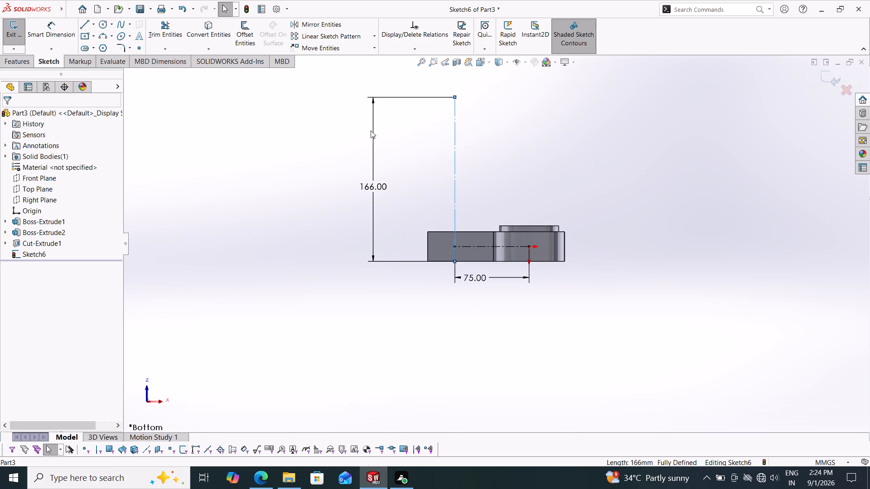
Sketch two concentric circles, about 46 mm and 74 mm in radius, centered on the vertical construction line's upper endpoint.
{"action": "left_click", "coordinate": [103, 20]}
{"action": "left_click", "coordinate": [455, 96]}
{"action": "left_click", "coordinate": [433, 137]}
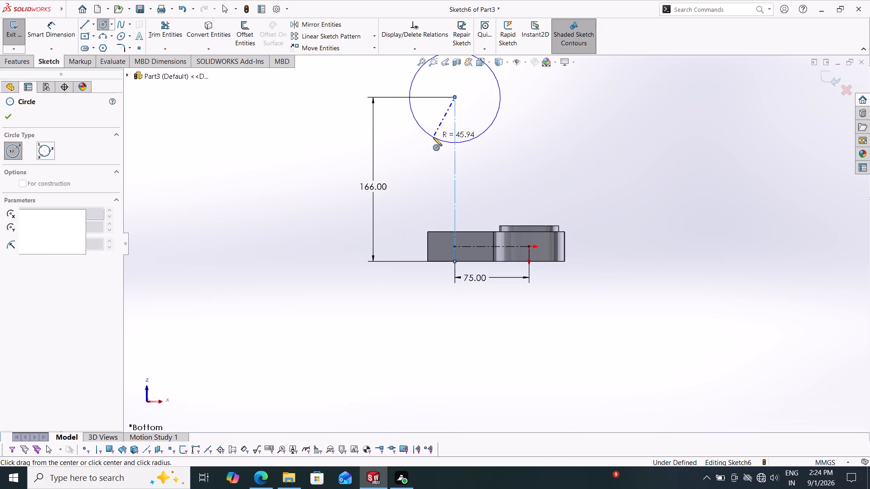
{"action": "left_click", "coordinate": [455, 97]}
{"action": "left_click", "coordinate": [411, 155]}
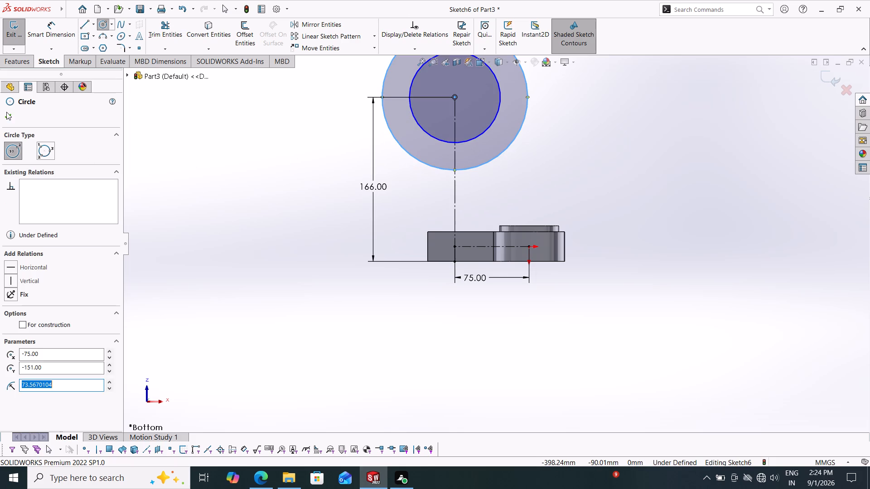
{"action": "left_click", "coordinate": [8, 109]}
{"action": "left_click_drag", "start_coordinate": [7, 115], "coordinate": [6, 108]}
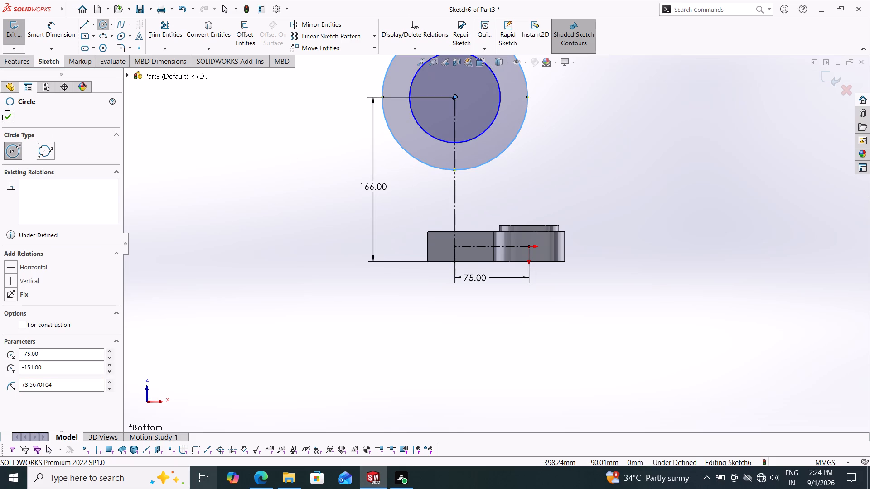
Dimension the inner circle's diameter to 75 mm.
{"action": "left_click", "coordinate": [16, 58]}
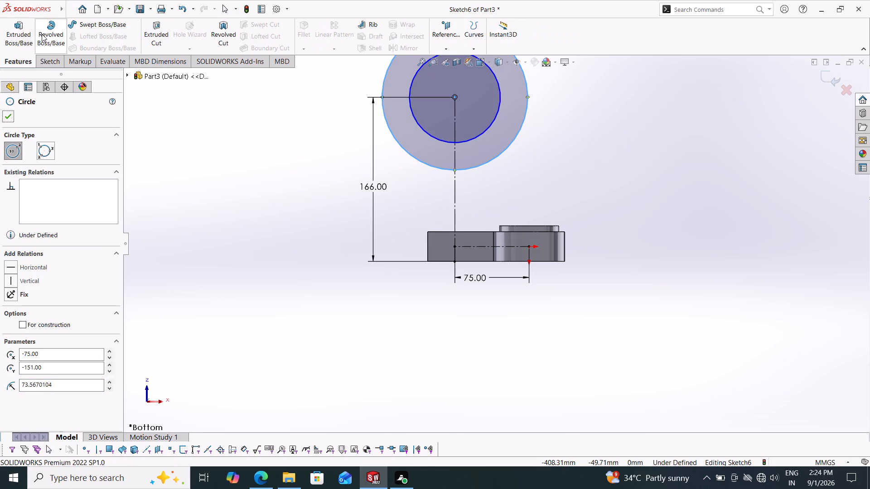
{"action": "left_click", "coordinate": [38, 63]}
{"action": "left_click", "coordinate": [55, 37]}
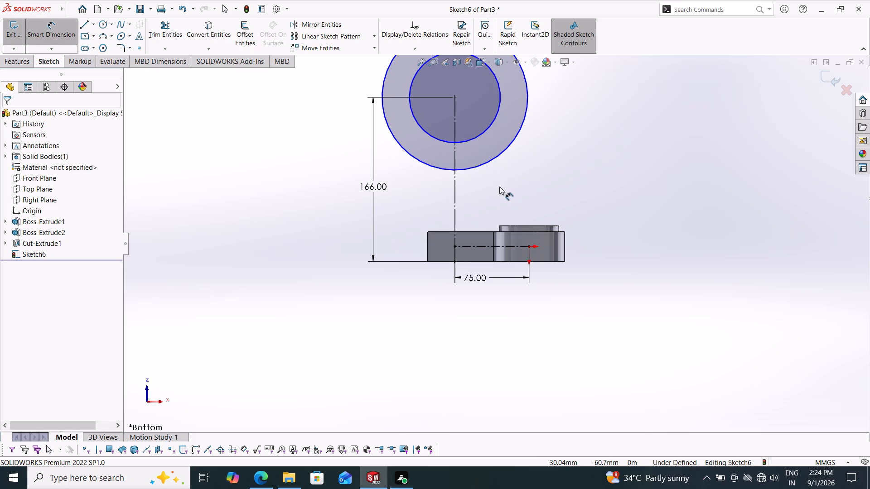
{"action": "scroll", "coordinate": [561, 137], "scroll_direction": "down", "scroll_amount": 1}
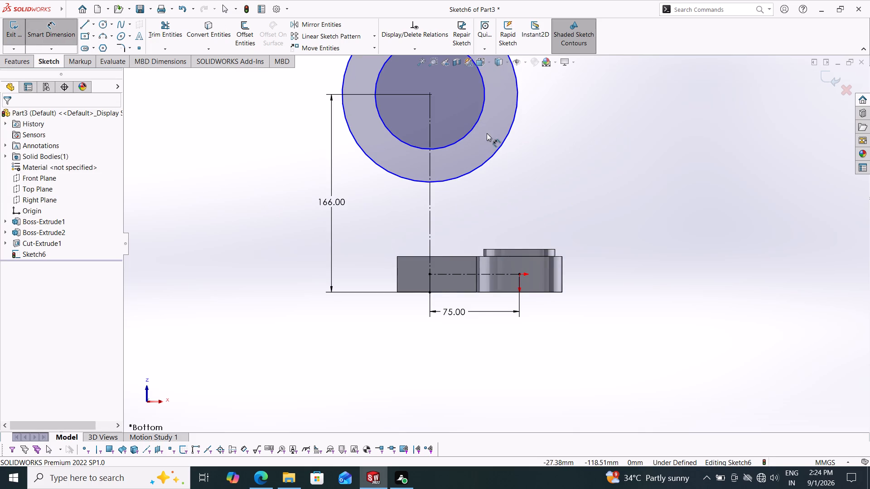
{"action": "scroll", "coordinate": [487, 133], "scroll_direction": "up", "scroll_amount": 2}
{"action": "left_click", "coordinate": [489, 138]}
{"action": "left_click", "coordinate": [563, 142]}
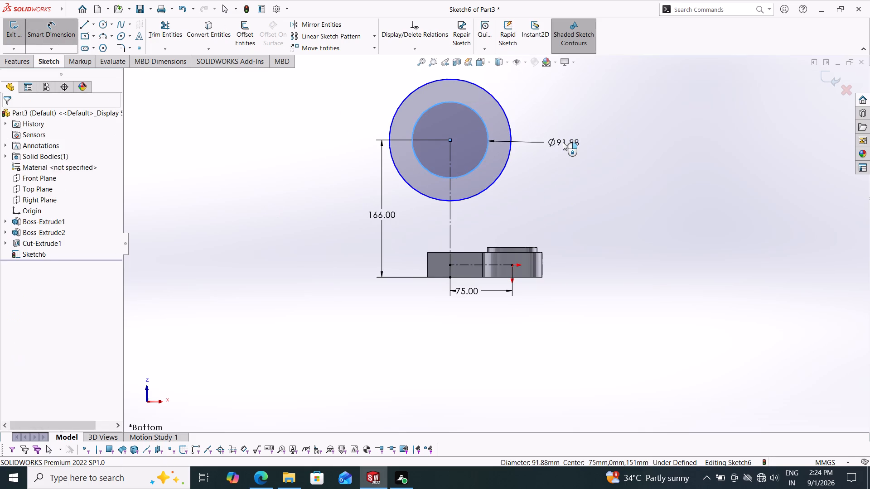
{"action": "type", "text": "75"}
{"action": "key", "text": "Return"}
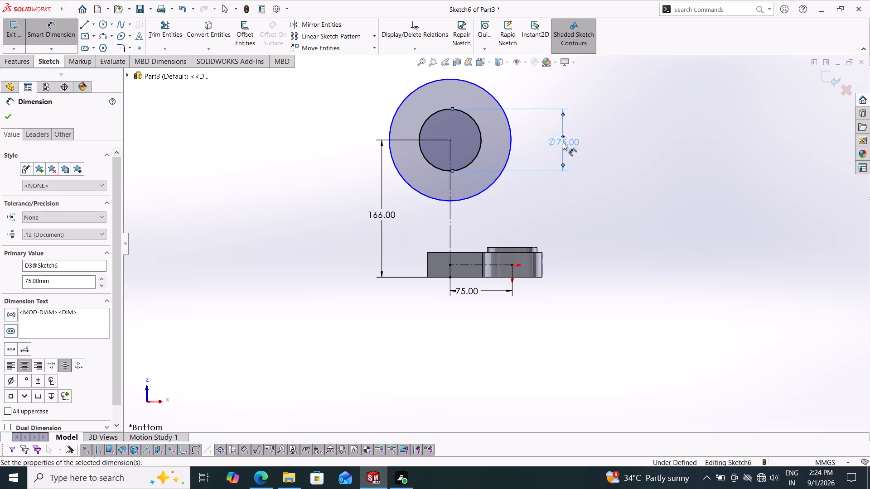
Dimension the outer circle's diameter to 115 mm.
{"action": "left_click_drag", "start_coordinate": [509, 145], "coordinate": [514, 144]}
{"action": "left_click", "coordinate": [608, 141]}
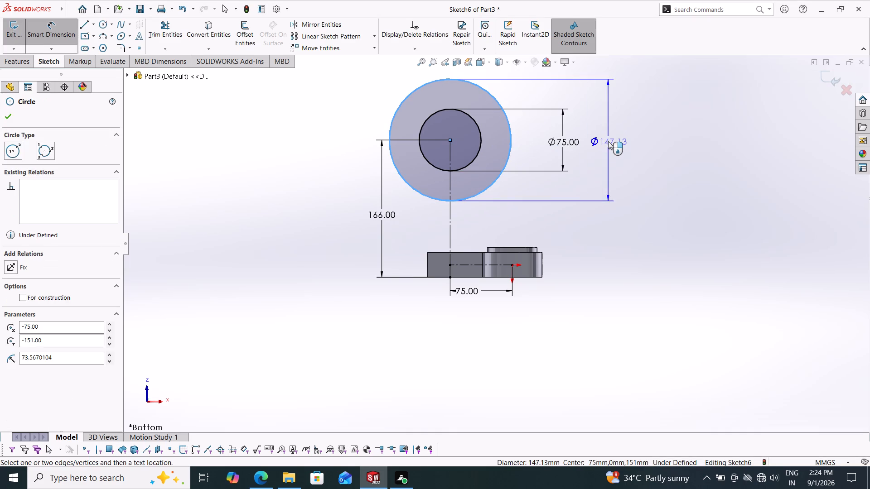
{"action": "type", "text": "115"}
{"action": "key", "text": "Return"}
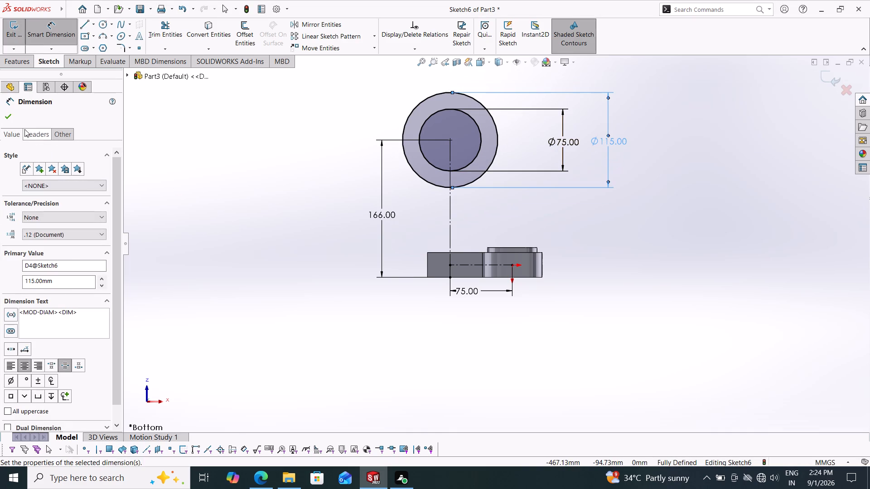
{"action": "left_click", "coordinate": [11, 116]}
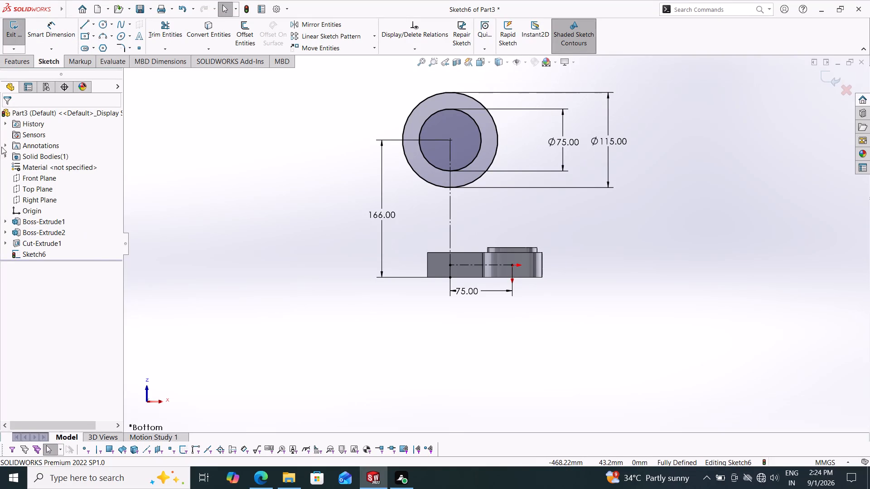
Extrude the ring between the two circles 120 mm from the mid plane, with Merge result on.
{"action": "left_click", "coordinate": [27, 63]}
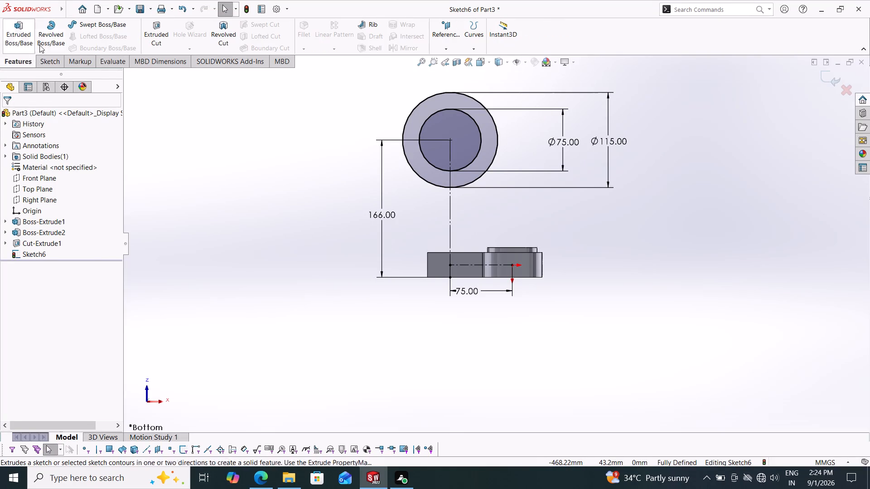
{"action": "left_click", "coordinate": [17, 27]}
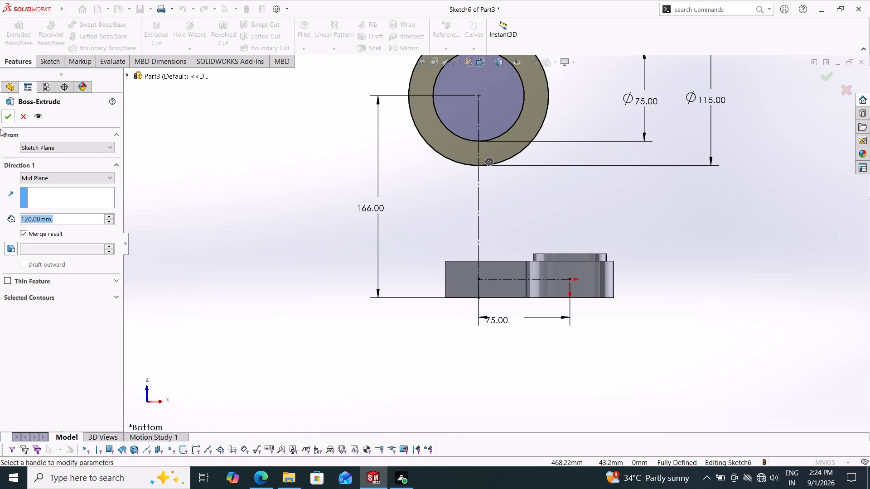
{"action": "middle_click_drag", "start_coordinate": [356, 232], "coordinate": [314, 300]}
{"action": "scroll", "coordinate": [386, 320], "scroll_direction": "up", "scroll_amount": 2}
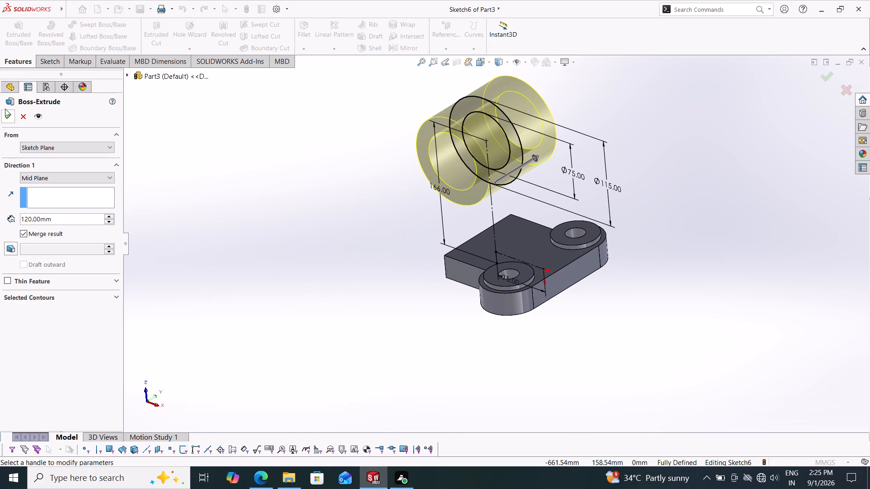
{"action": "left_click", "coordinate": [5, 114]}
Start a new sketch on the Top Plane.
{"action": "middle_click_drag", "start_coordinate": [325, 388], "coordinate": [326, 388]}
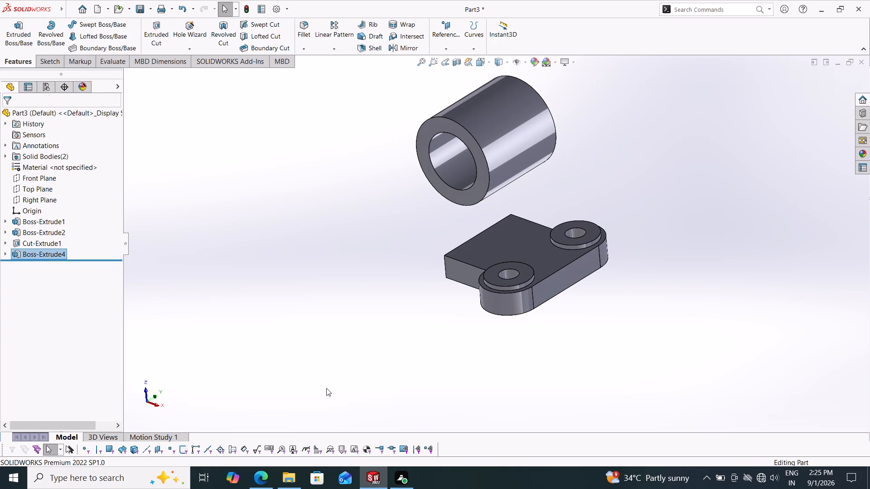
{"action": "middle_click_drag", "start_coordinate": [326, 388], "coordinate": [365, 378]}
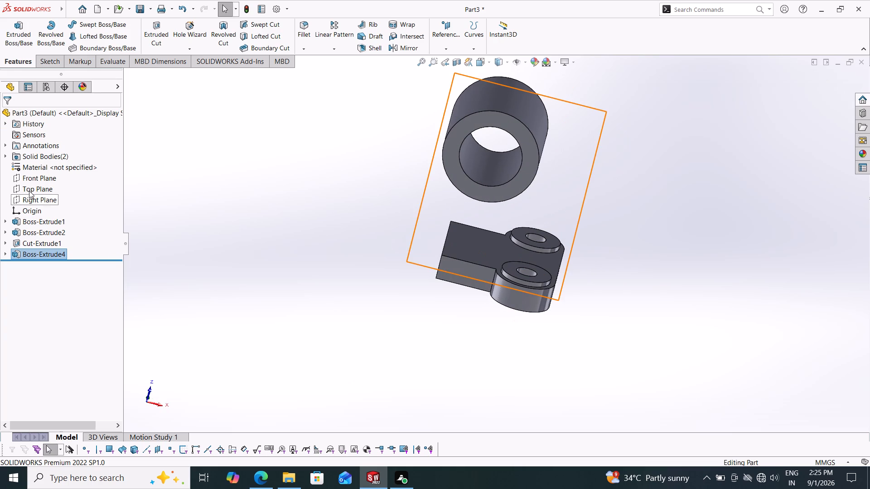
{"action": "left_click", "coordinate": [29, 191]}
{"action": "left_click", "coordinate": [37, 178]}
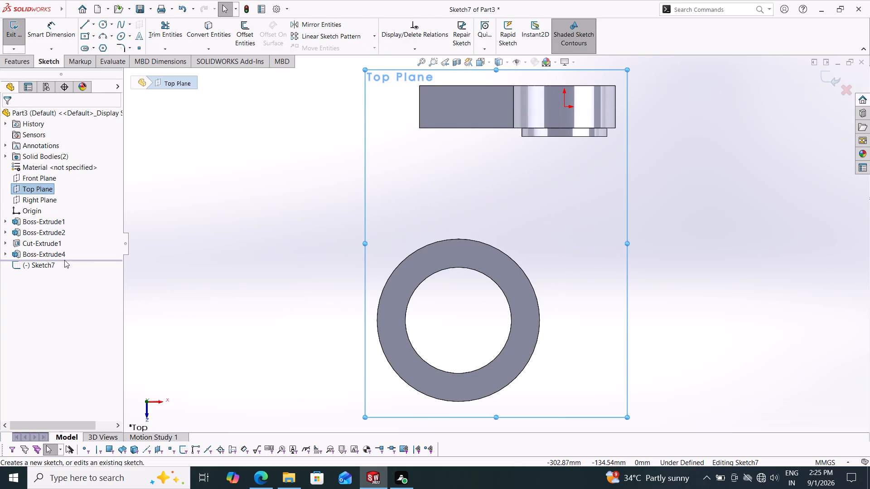
{"action": "left_click", "coordinate": [34, 187]}
{"action": "left_click", "coordinate": [84, 168]}
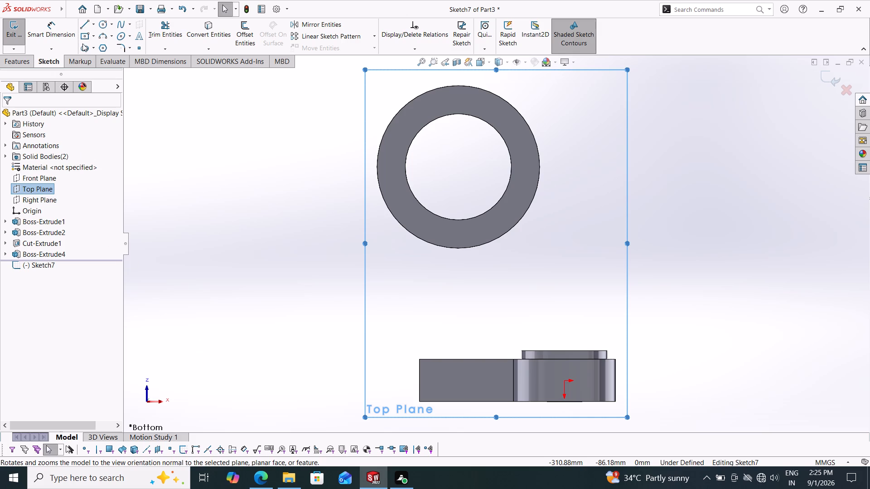
Sketch a horizontal centerline about 151 mm long from the origin past the plate's far end.
{"action": "left_click", "coordinate": [94, 21]}
{"action": "left_click", "coordinate": [94, 44]}
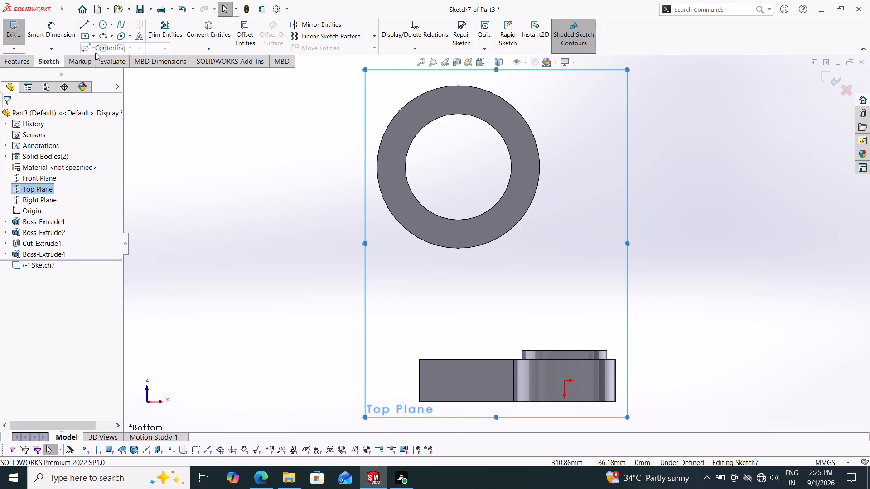
{"action": "left_click", "coordinate": [565, 382]}
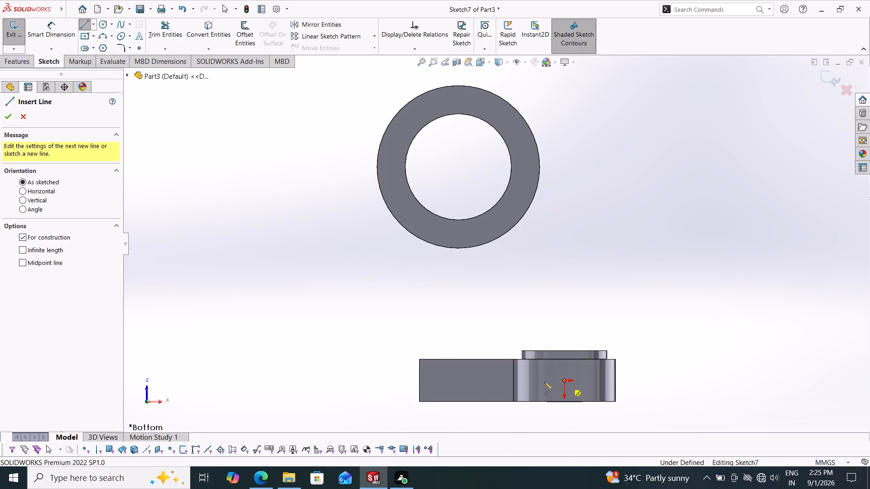
{"action": "left_click", "coordinate": [350, 383]}
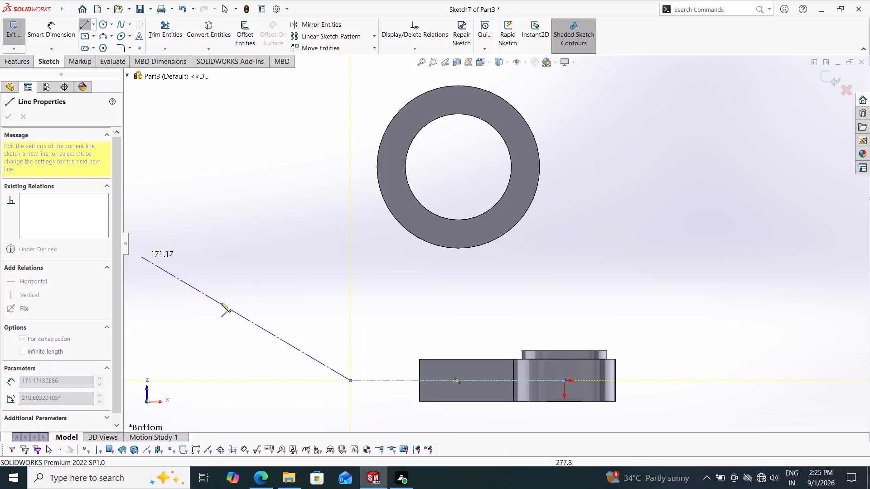
{"action": "key", "text": "Escape"}
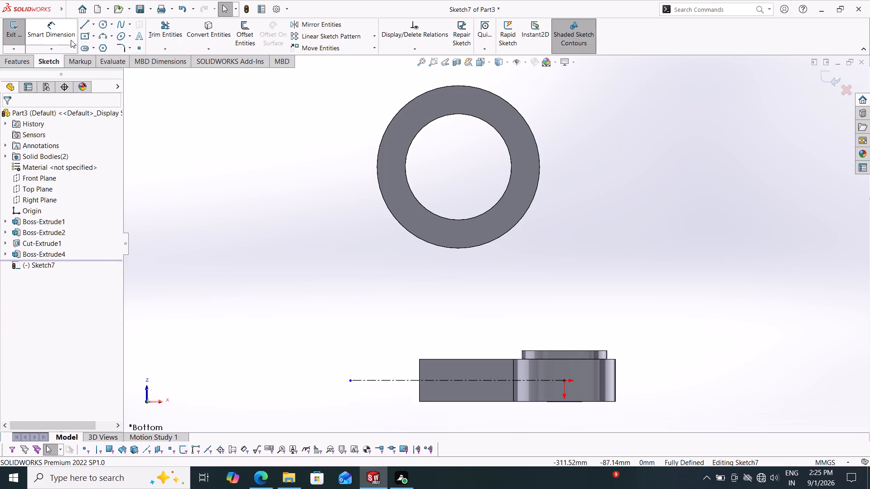
Dimension the horizontal centerline's length to 132.5 mm.
{"action": "left_click", "coordinate": [64, 33]}
{"action": "left_click_drag", "start_coordinate": [392, 379], "coordinate": [397, 349]}
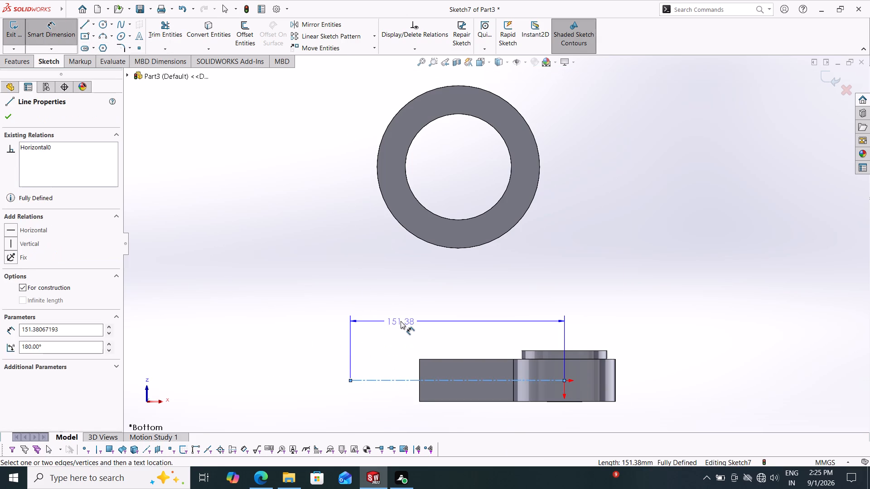
{"action": "left_click", "coordinate": [401, 321]}
{"action": "type", "text": "132.5"}
{"action": "key", "text": "Return"}
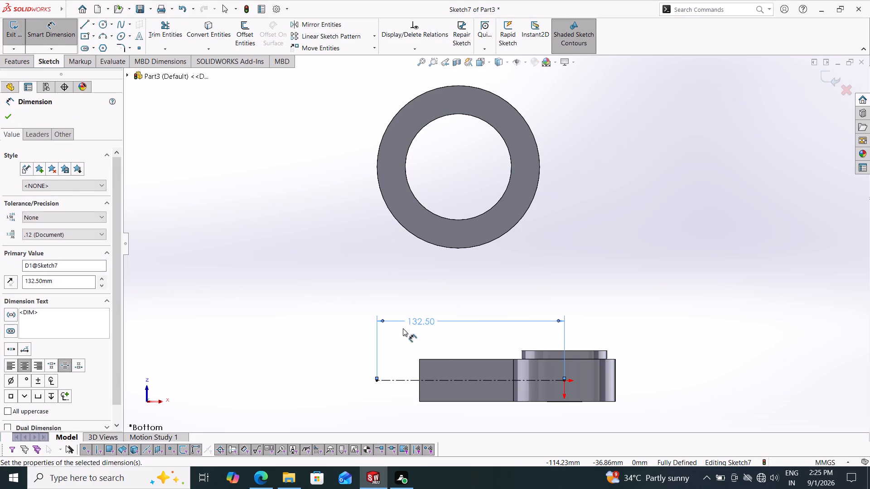
{"action": "key", "text": "Escape"}
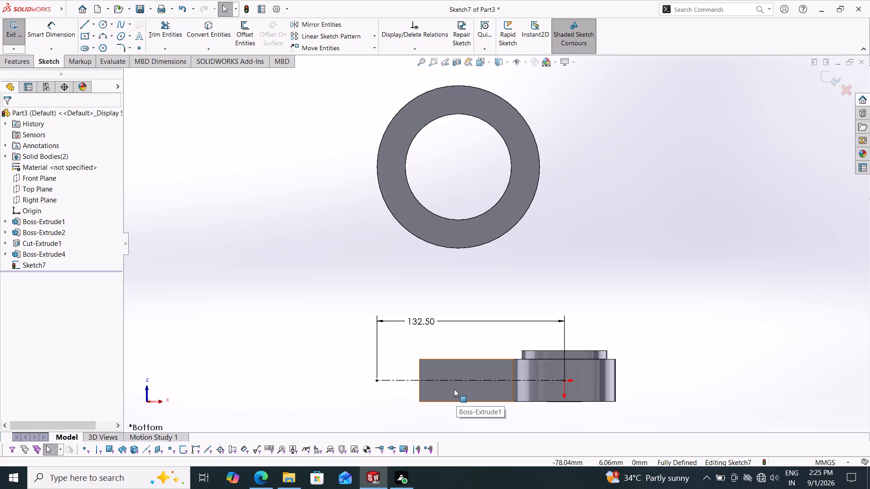
Sketch a vertical line about 184 mm long from the cylinder's outermost edge point through the centerline's end and past the plate.
{"action": "left_click", "coordinate": [82, 24]}
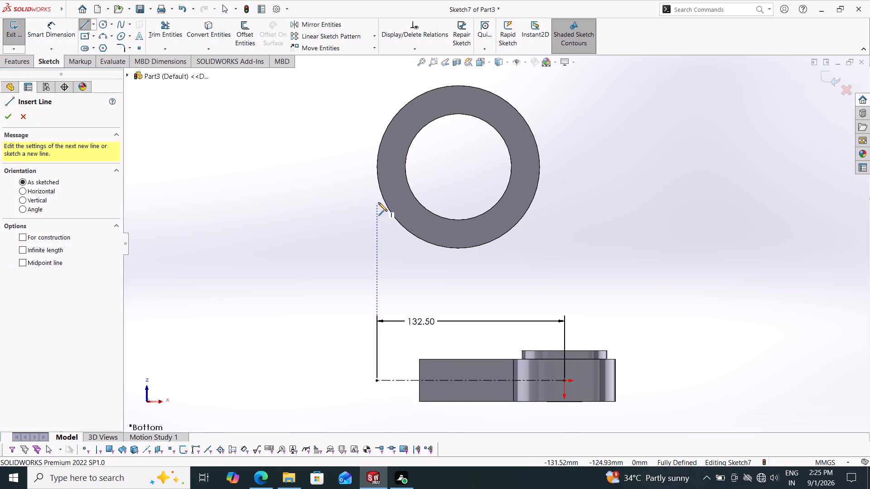
{"action": "left_click", "coordinate": [376, 168]}
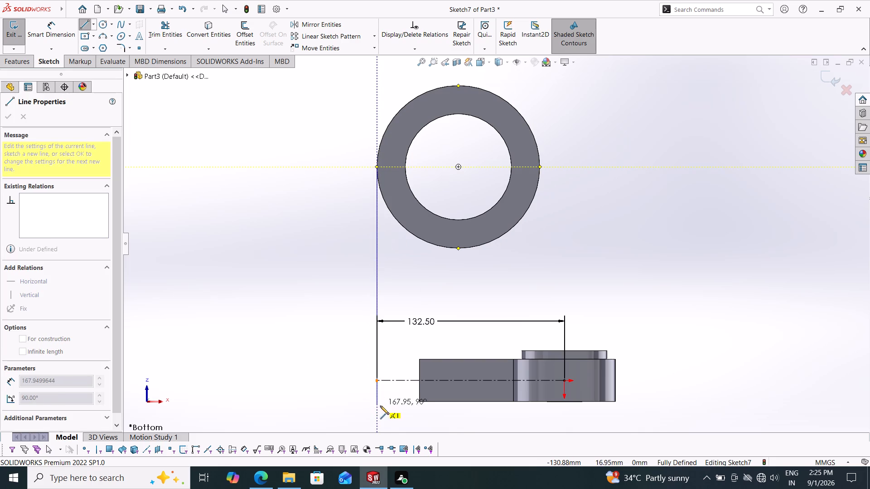
{"action": "scroll", "coordinate": [377, 419], "scroll_direction": "up", "scroll_amount": 1}
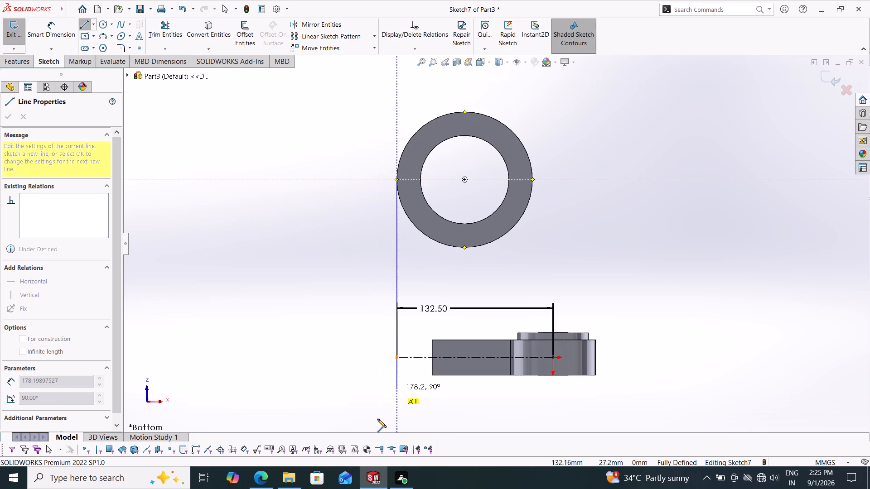
{"action": "left_click", "coordinate": [399, 396]}
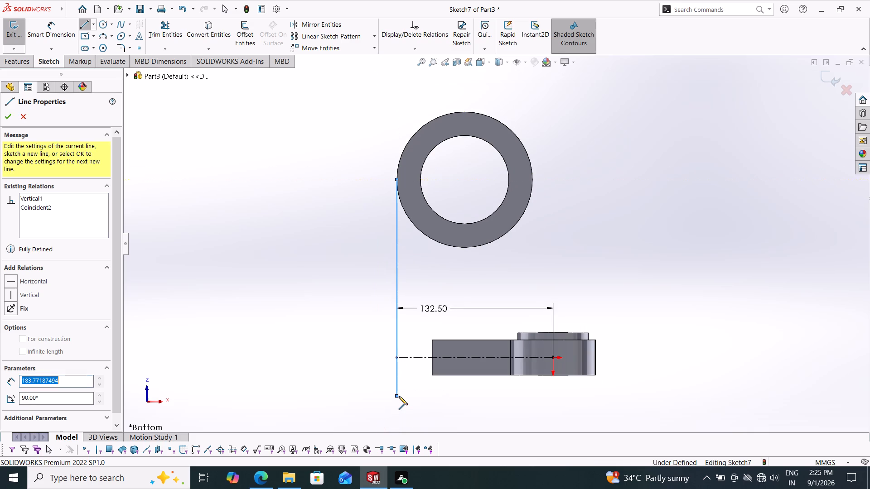
{"action": "key", "text": "Escape"}
Dimension the offset between the plate's long outer edge and the vertical line's free end to 6 mm.
{"action": "scroll", "coordinate": [500, 362], "scroll_direction": "down", "scroll_amount": 1}
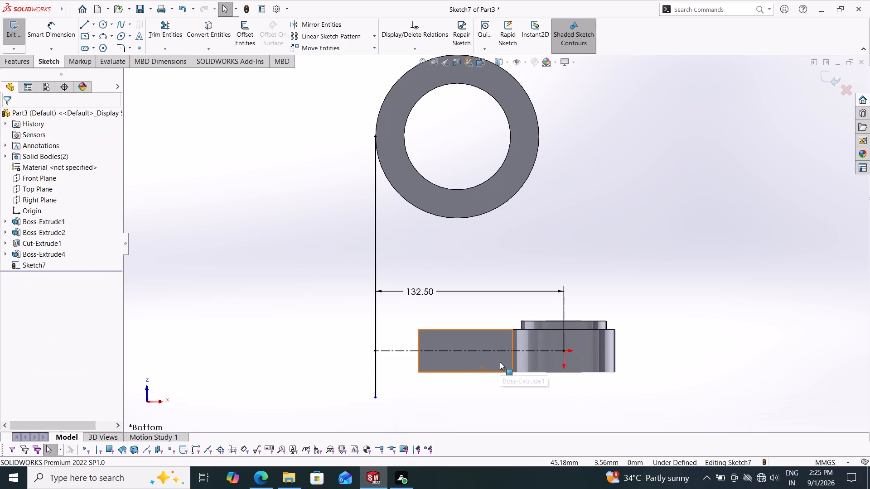
{"action": "scroll", "coordinate": [492, 360], "scroll_direction": "down", "scroll_amount": 1}
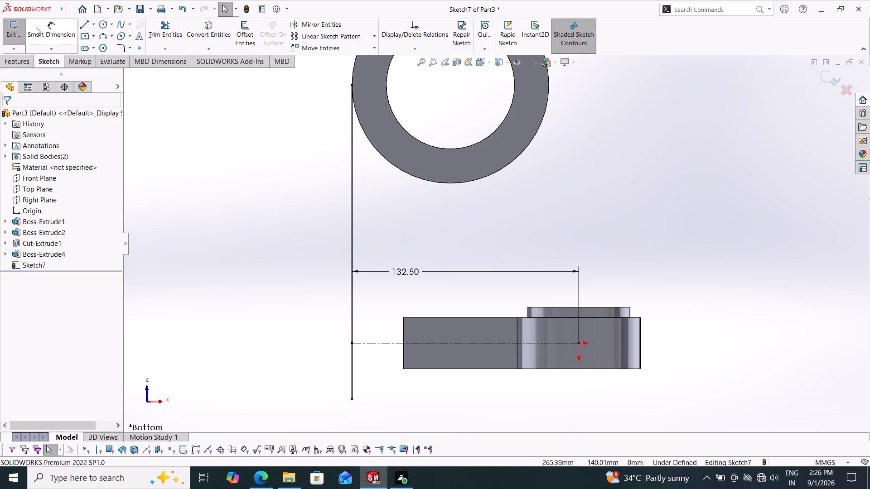
{"action": "left_click", "coordinate": [55, 25]}
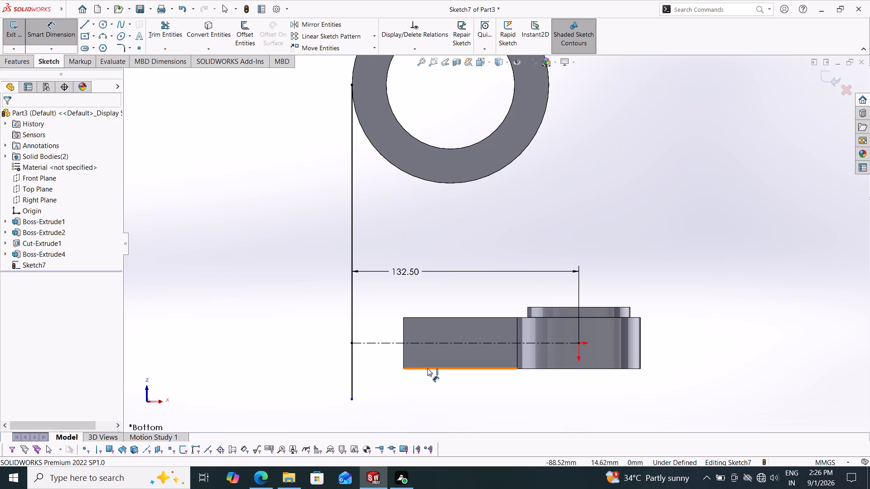
{"action": "left_click", "coordinate": [427, 368]}
{"action": "left_click", "coordinate": [352, 400]}
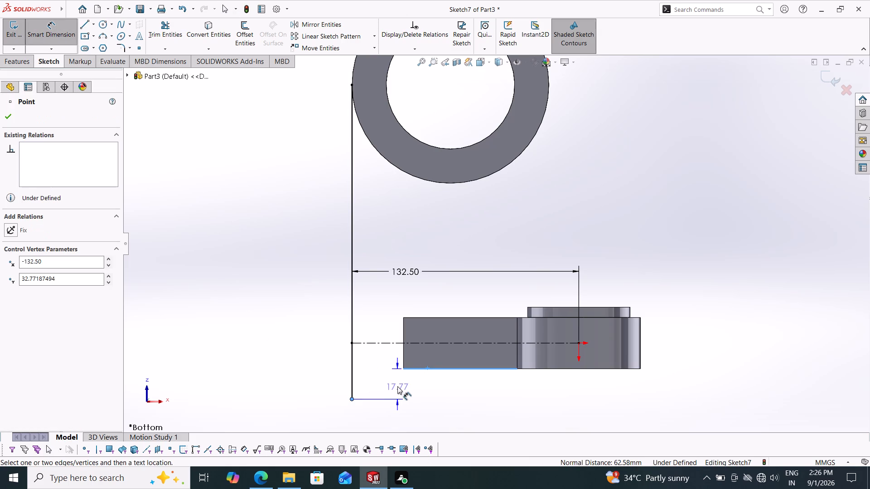
{"action": "left_click", "coordinate": [397, 386]}
{"action": "key", "text": "6"}
{"action": "key", "text": "Return"}
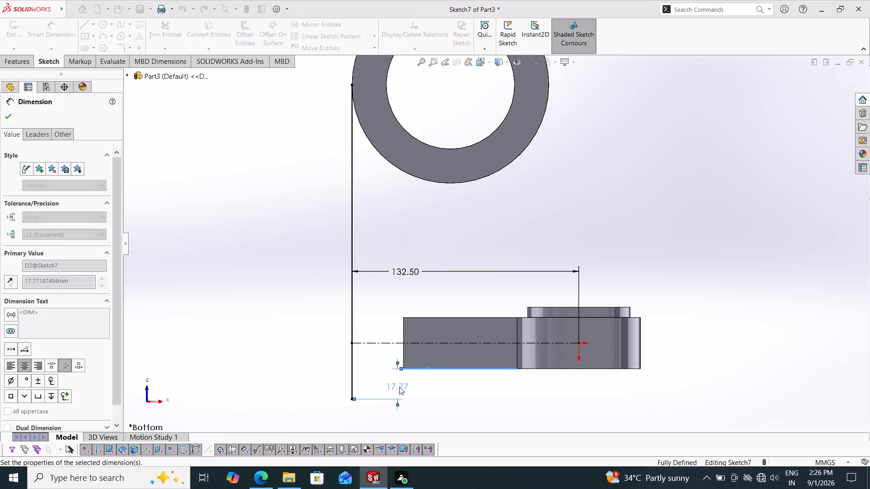
{"action": "left_click", "coordinate": [10, 113]}
Sketch a horizontal line about 41 mm long from the vertical line's free end toward the bosses.
{"action": "scroll", "coordinate": [490, 284], "scroll_direction": "down", "scroll_amount": 2}
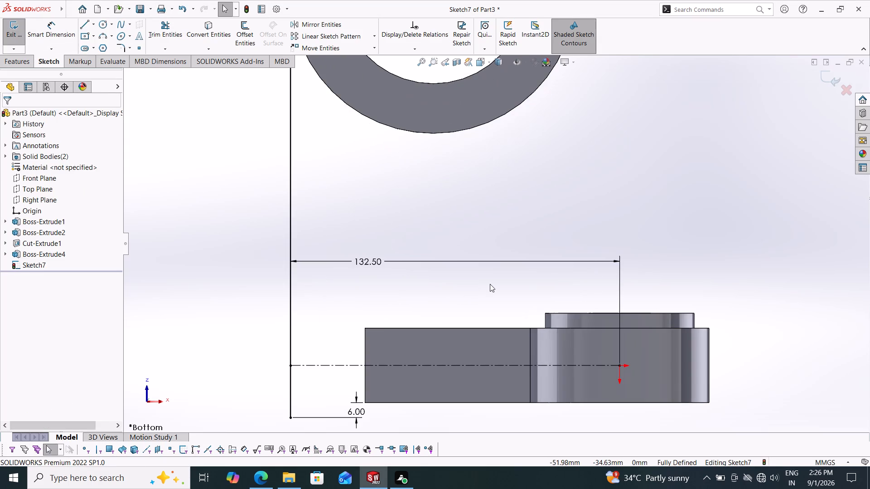
{"action": "scroll", "coordinate": [490, 284], "scroll_direction": "up", "scroll_amount": 4}
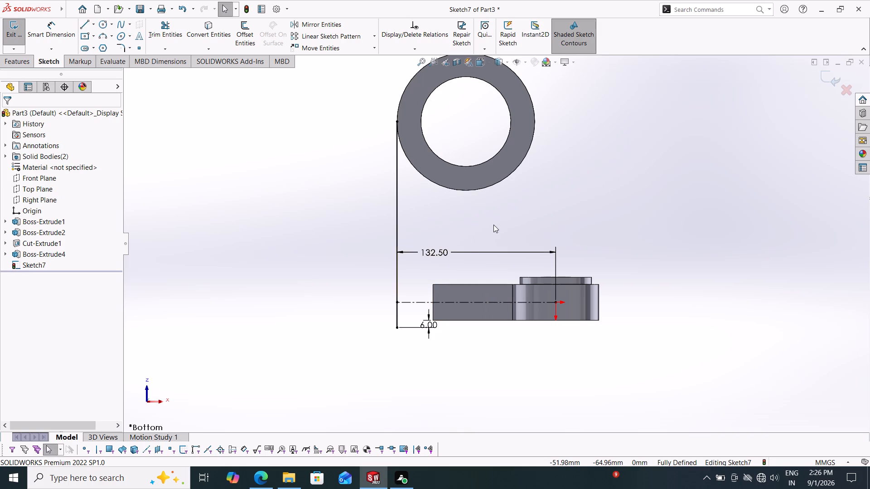
{"action": "left_click", "coordinate": [89, 22]}
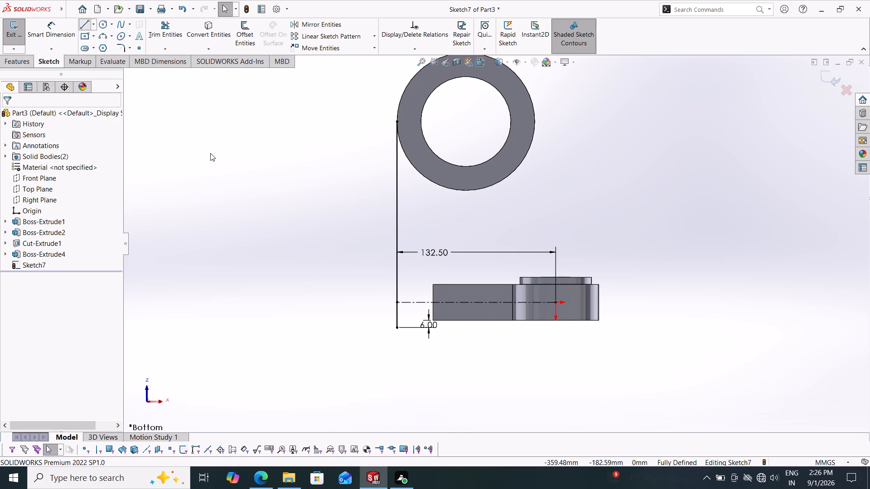
{"action": "scroll", "coordinate": [448, 244], "scroll_direction": "down", "scroll_amount": 1}
{"action": "scroll", "coordinate": [431, 299], "scroll_direction": "down", "scroll_amount": 1}
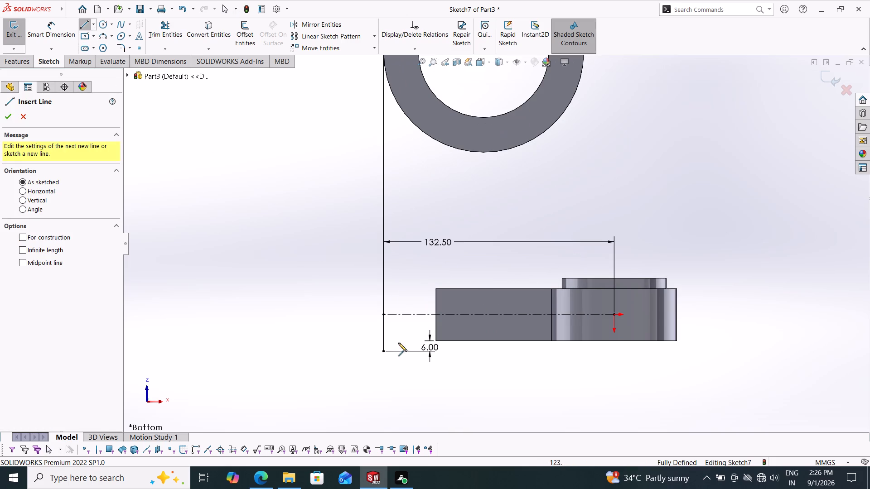
{"action": "left_click", "coordinate": [384, 352]}
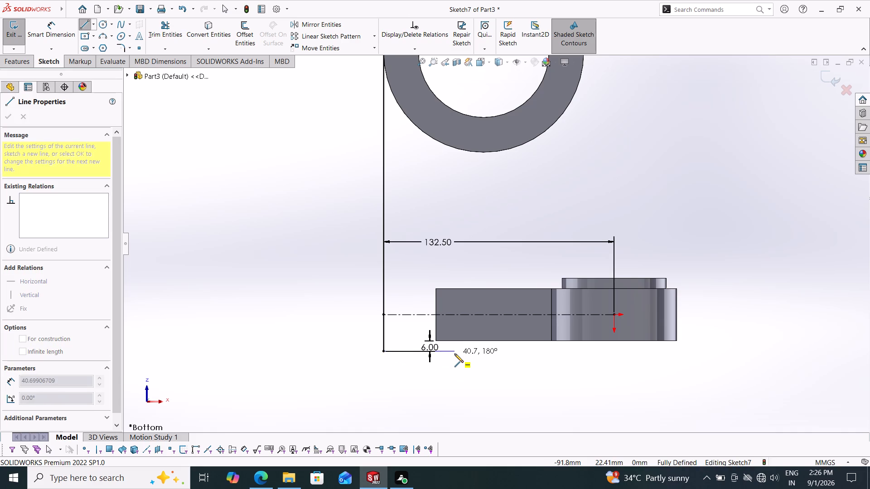
{"action": "left_click", "coordinate": [454, 354]}
{"action": "key", "text": "Escape"}
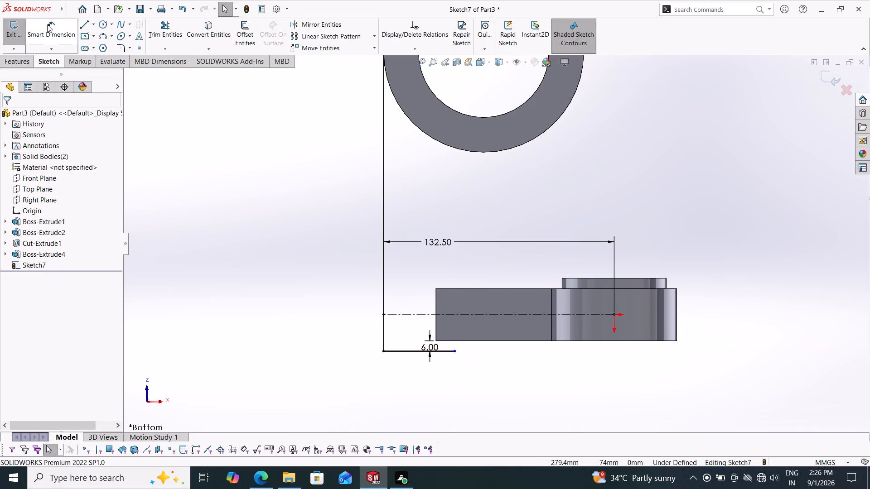
Dimension the new horizontal line's length to 57.5 mm.
{"action": "left_click", "coordinate": [47, 24]}
{"action": "left_click", "coordinate": [406, 351]}
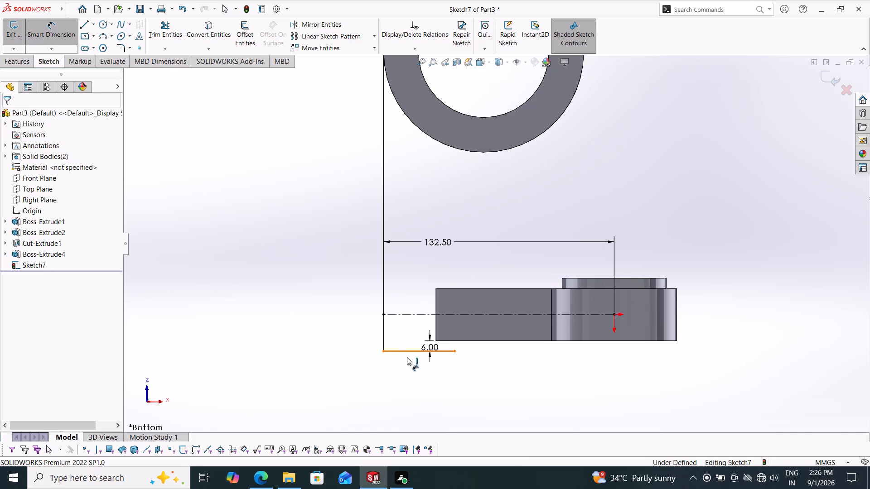
{"action": "left_click", "coordinate": [408, 388]}
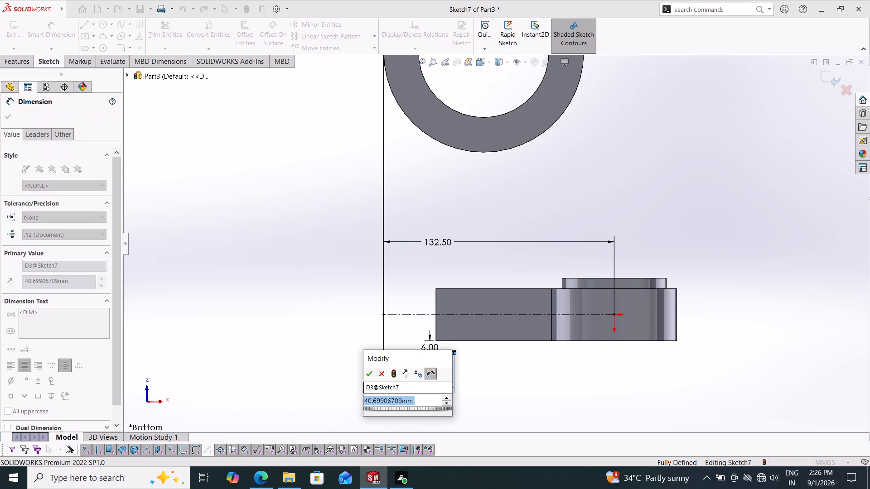
{"action": "type", "text": "57.5"}
{"action": "key", "text": "Return"}
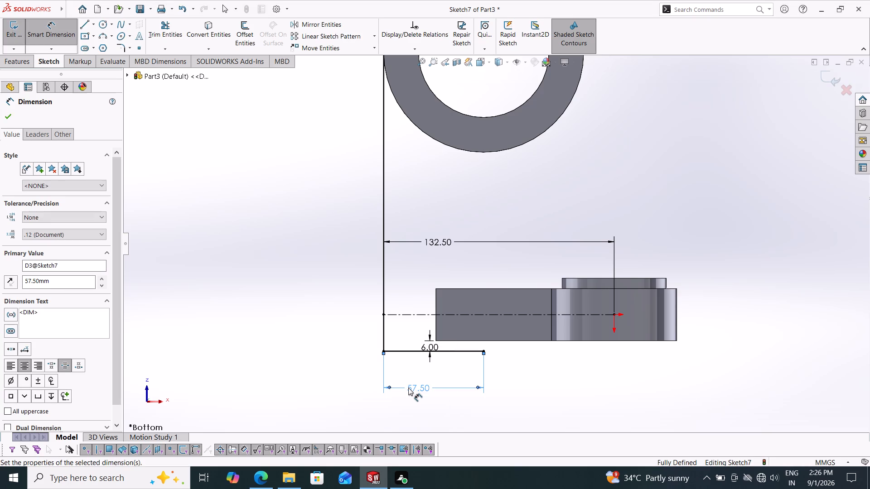
{"action": "key", "text": "Escape"}
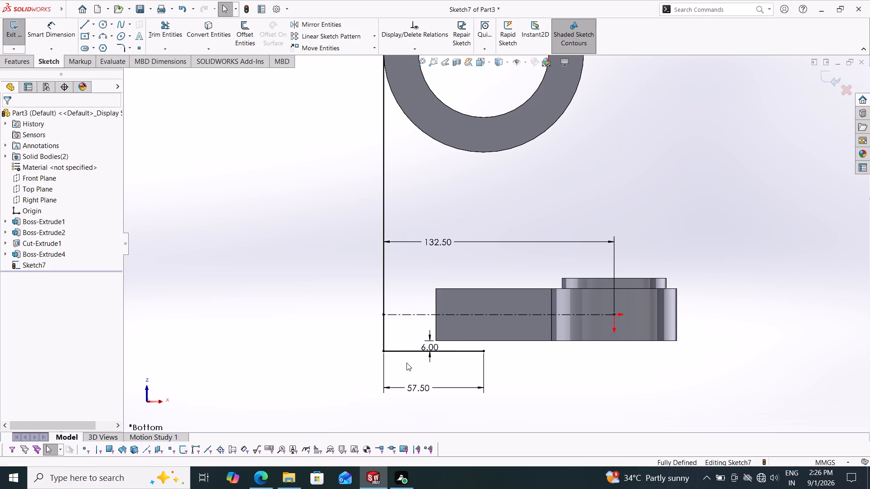
Sketch a 6 mm vertical line from the end of the 57.5 mm line to the plate's edge.
{"action": "left_click", "coordinate": [85, 24]}
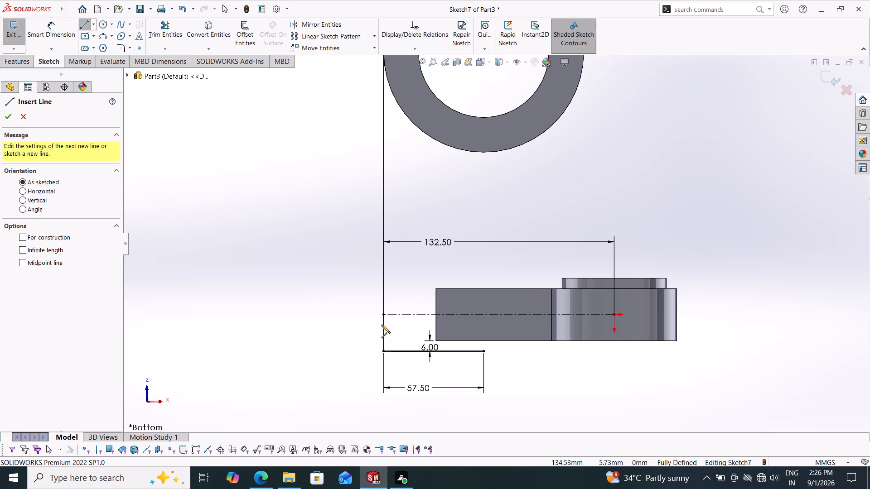
{"action": "left_click", "coordinate": [483, 353]}
{"action": "left_click", "coordinate": [483, 340]}
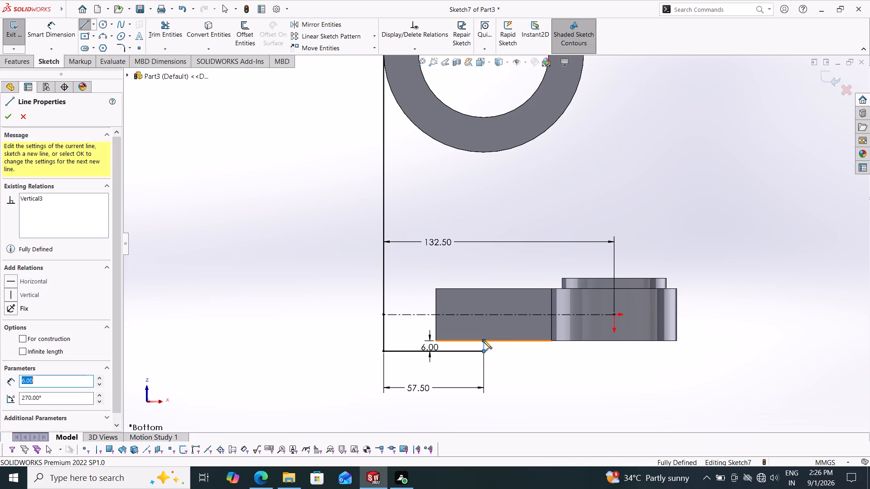
{"action": "key", "text": "Escape"}
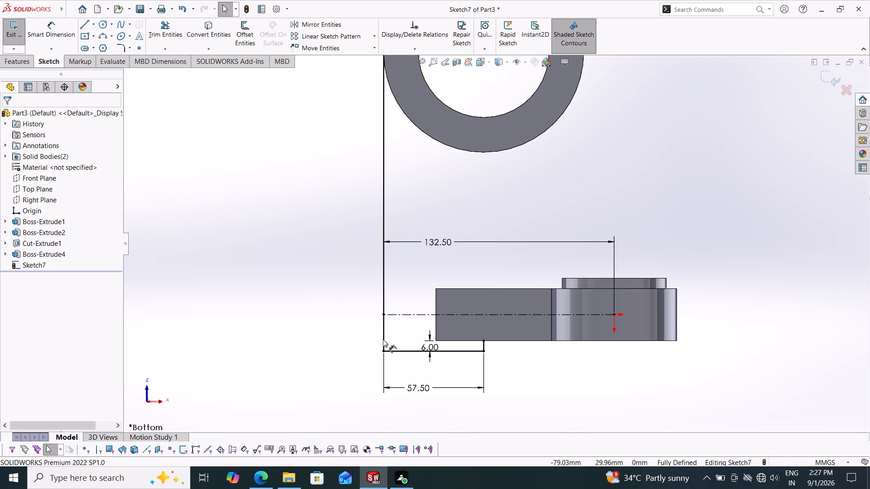
Sketch connected lines along the plate's edge to the boss, 30 mm across the plate's thickness, and back to its far-end corner.
{"action": "left_click", "coordinate": [84, 21]}
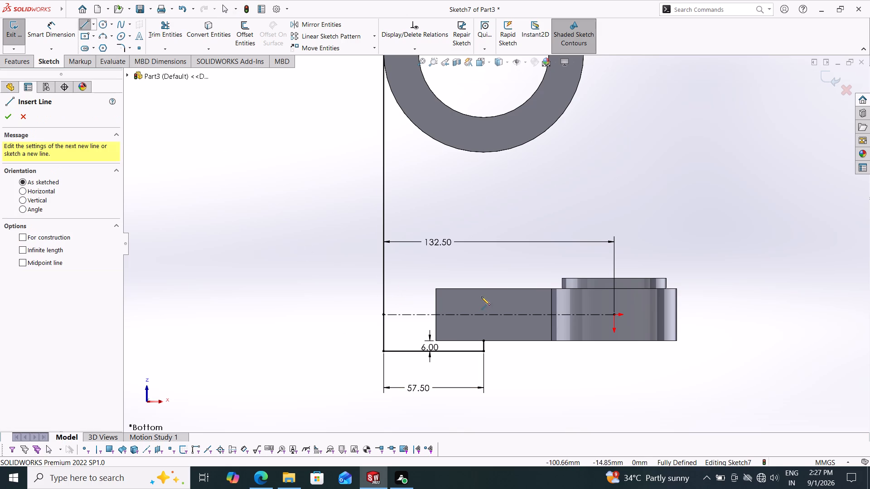
{"action": "left_click", "coordinate": [483, 339]}
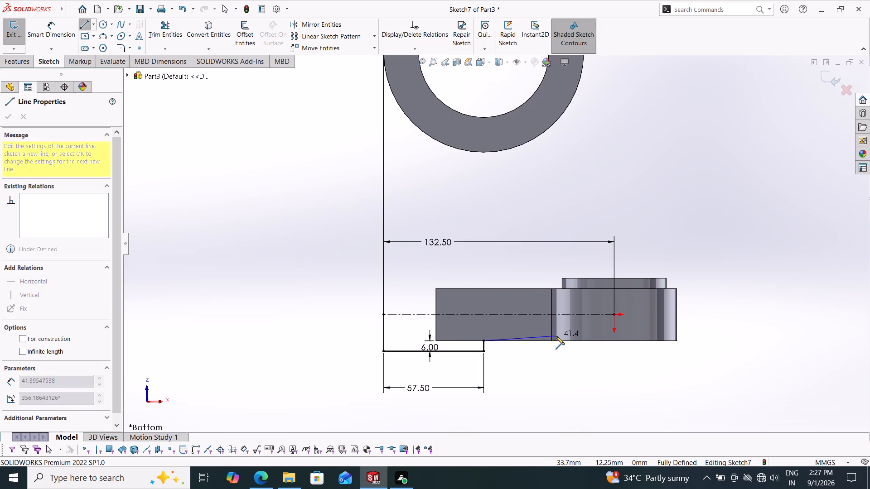
{"action": "left_click", "coordinate": [552, 340]}
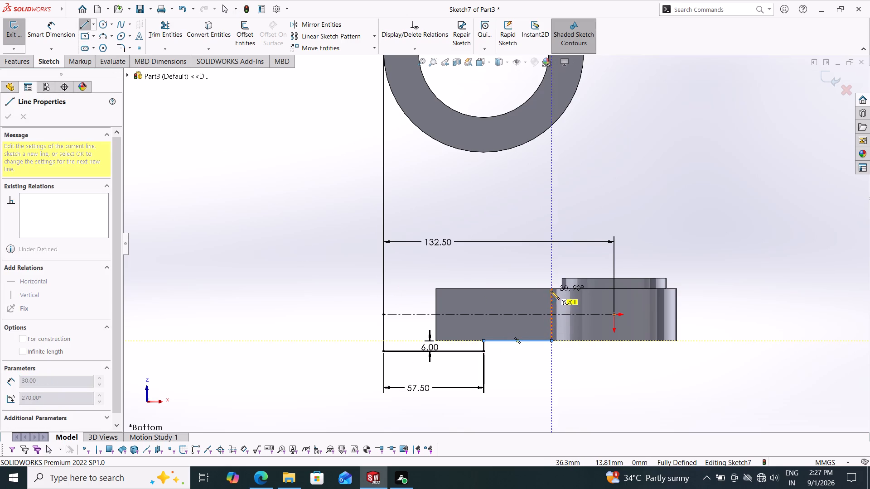
{"action": "left_click", "coordinate": [551, 289]}
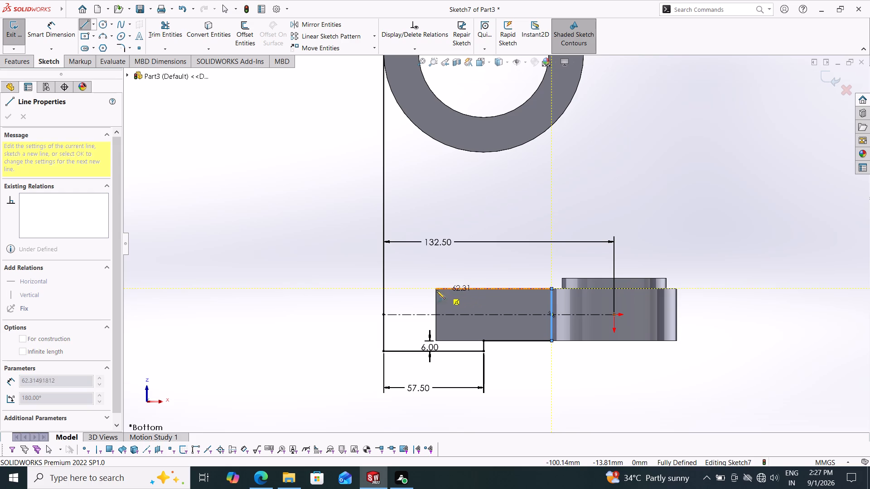
{"action": "left_click", "coordinate": [435, 290]}
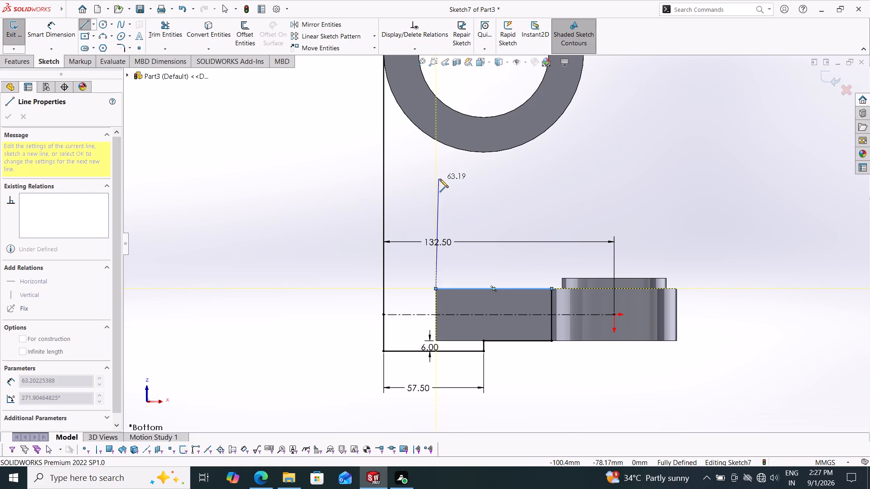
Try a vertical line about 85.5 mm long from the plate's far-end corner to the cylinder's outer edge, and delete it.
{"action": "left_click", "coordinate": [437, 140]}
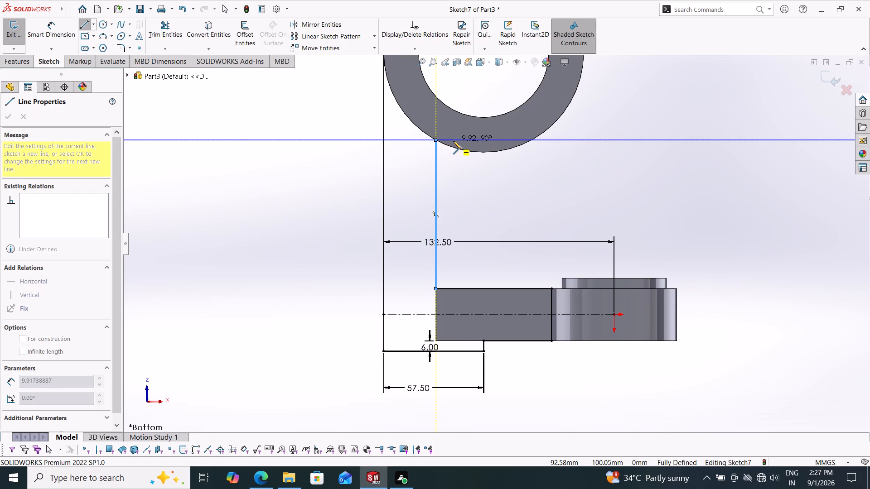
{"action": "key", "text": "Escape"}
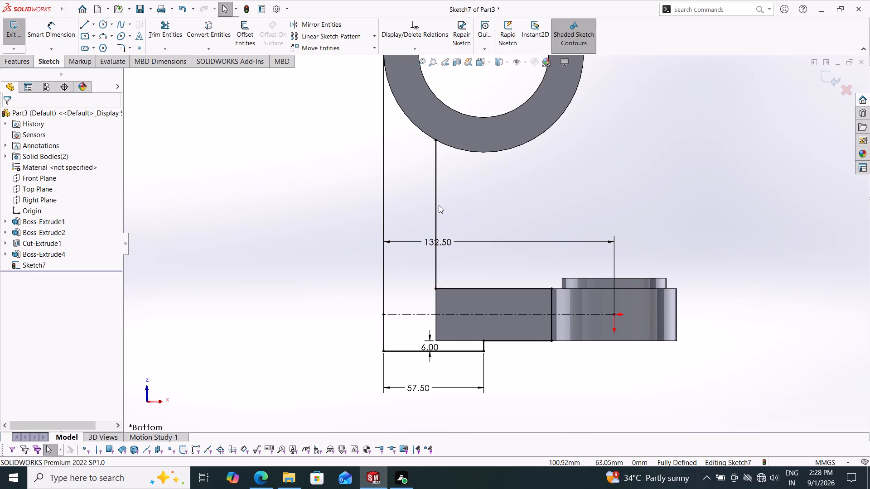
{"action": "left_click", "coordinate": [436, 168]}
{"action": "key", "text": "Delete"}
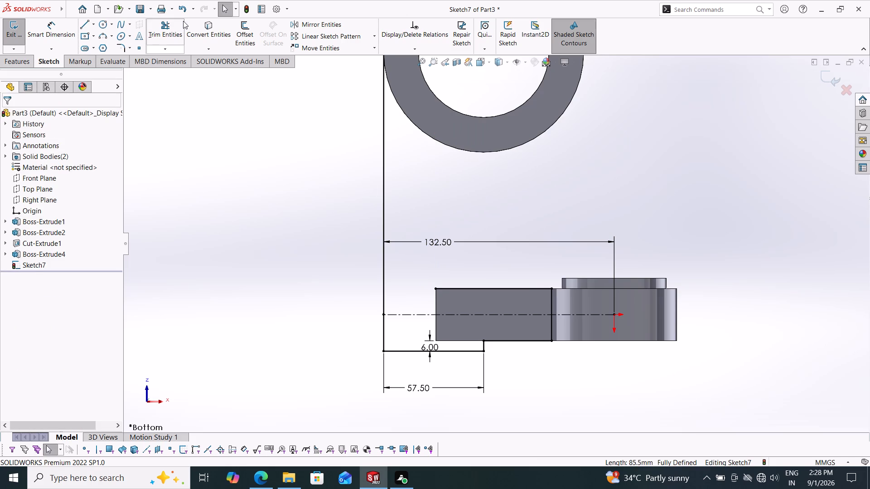
Sketch a 78.5 mm vertical line from the plate's far-end corner and a 27.5 mm horizontal line to the cylinder's nearest edge point.
{"action": "left_click", "coordinate": [81, 20]}
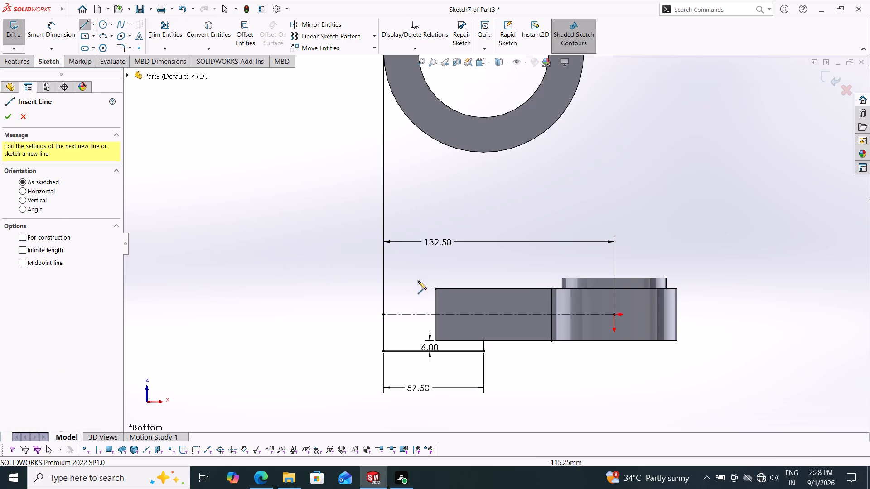
{"action": "left_click", "coordinate": [438, 287]}
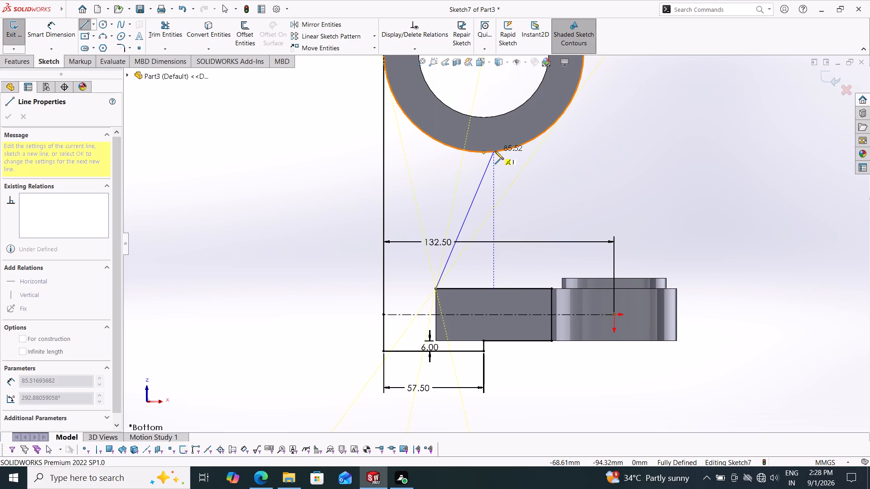
{"action": "left_click", "coordinate": [435, 153]}
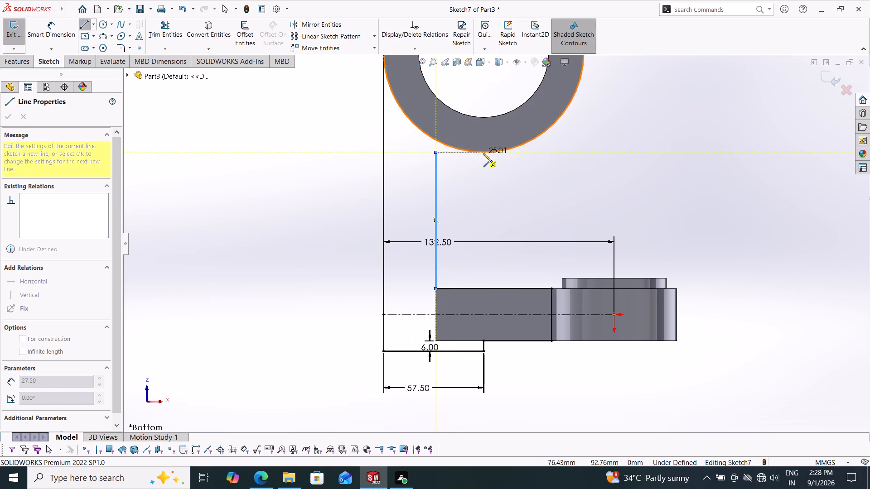
{"action": "left_click", "coordinate": [483, 153]}
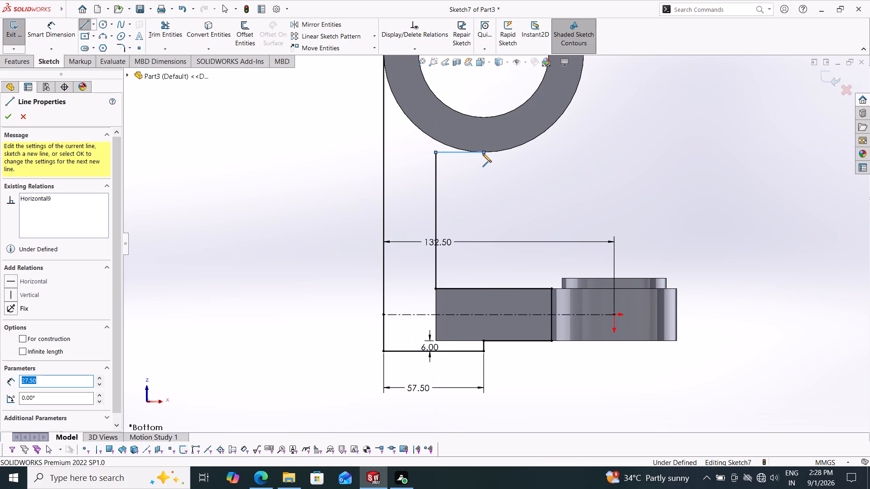
{"action": "key", "text": "Escape"}
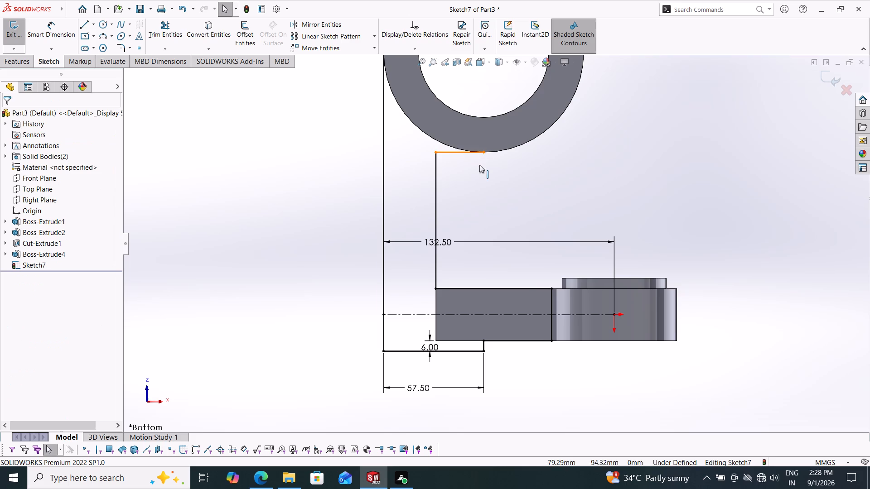
Round the sketch corner where the upright line meets the short horizontal line below the cylinder with a 2 mm fillet.
{"action": "left_click", "coordinate": [119, 45]}
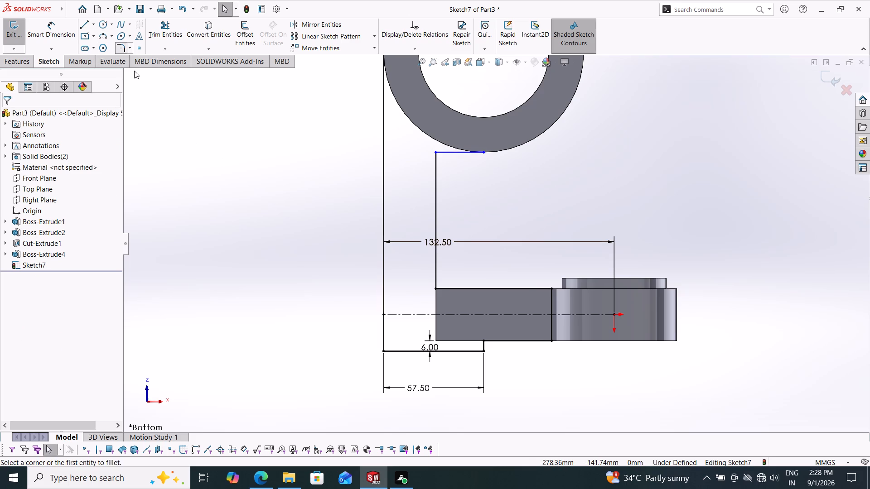
{"action": "left_click_drag", "start_coordinate": [406, 137], "coordinate": [444, 159]}
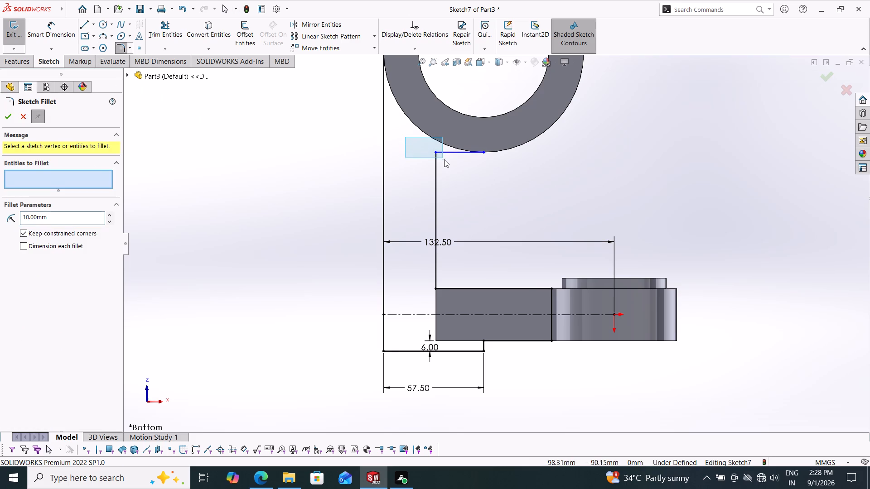
{"action": "left_click_drag", "start_coordinate": [444, 159], "coordinate": [446, 161]}
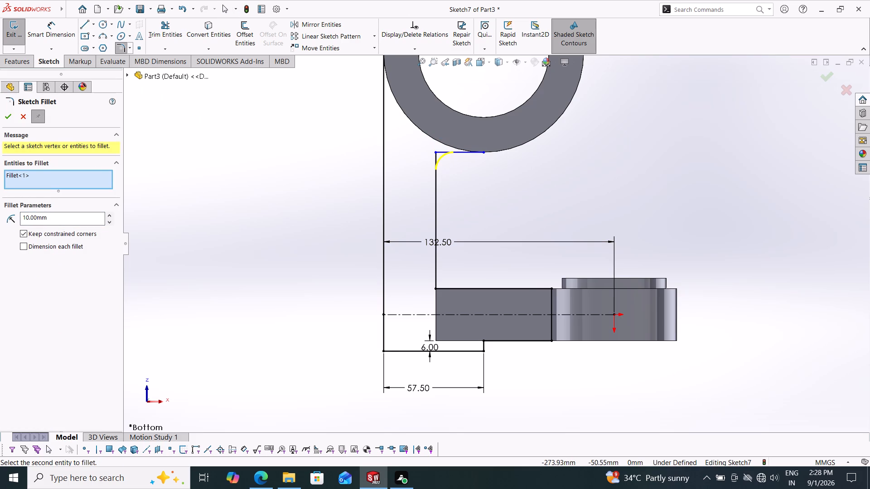
{"action": "left_click_drag", "start_coordinate": [63, 223], "coordinate": [1, 214]}
{"action": "key", "text": "2"}
{"action": "key", "text": "Return"}
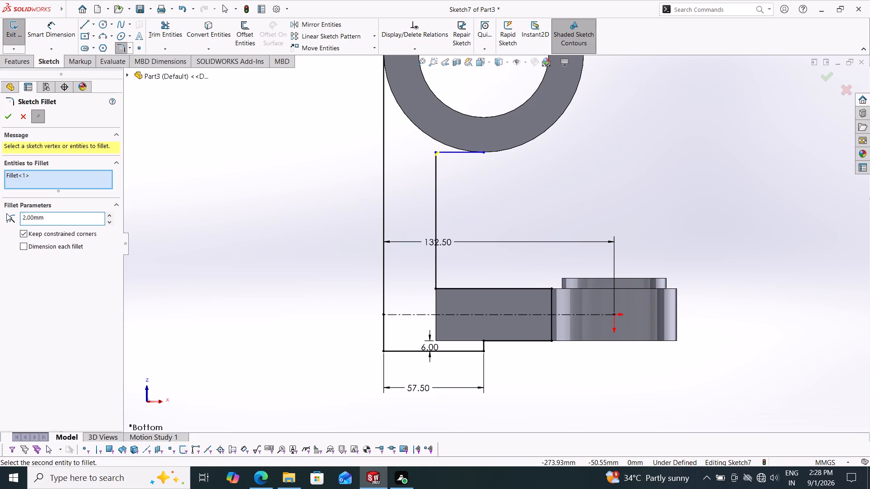
{"action": "left_click", "coordinate": [9, 118]}
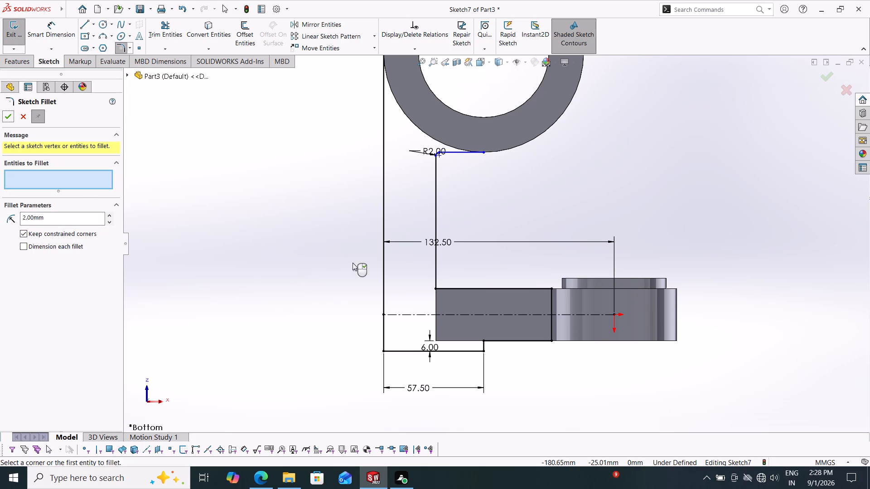
{"action": "scroll", "coordinate": [456, 165], "scroll_direction": "down", "scroll_amount": 3}
{"action": "left_click", "coordinate": [468, 158]}
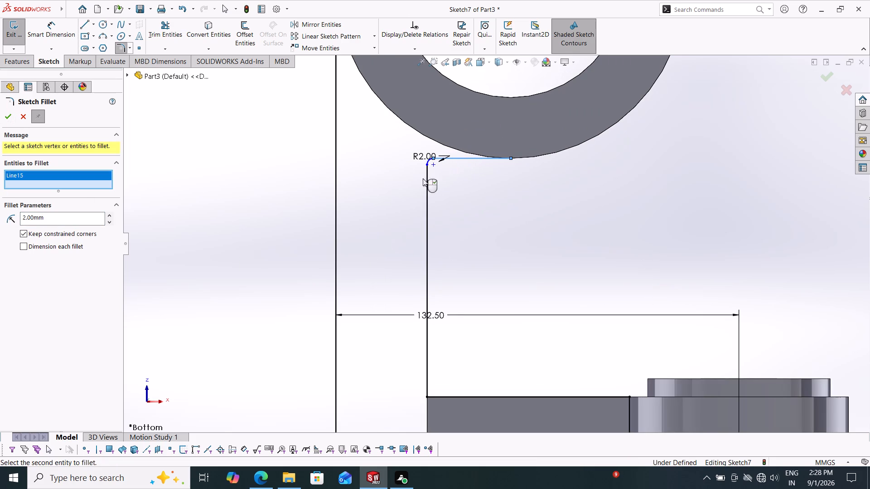
{"action": "key", "text": "Escape"}
{"action": "key", "text": "Escape"}
{"action": "key", "text": "Escape"}
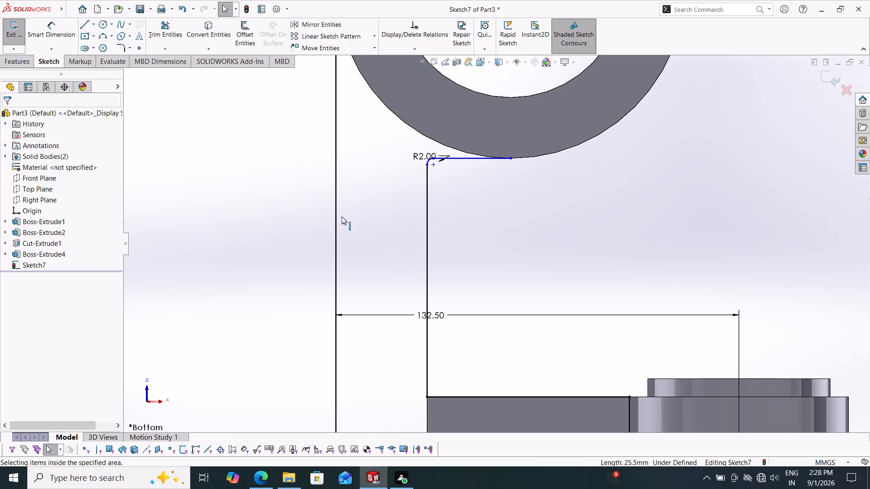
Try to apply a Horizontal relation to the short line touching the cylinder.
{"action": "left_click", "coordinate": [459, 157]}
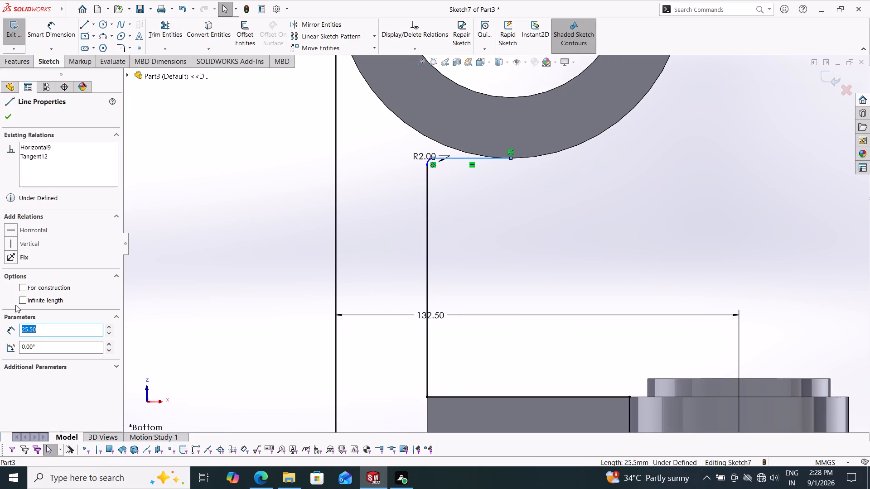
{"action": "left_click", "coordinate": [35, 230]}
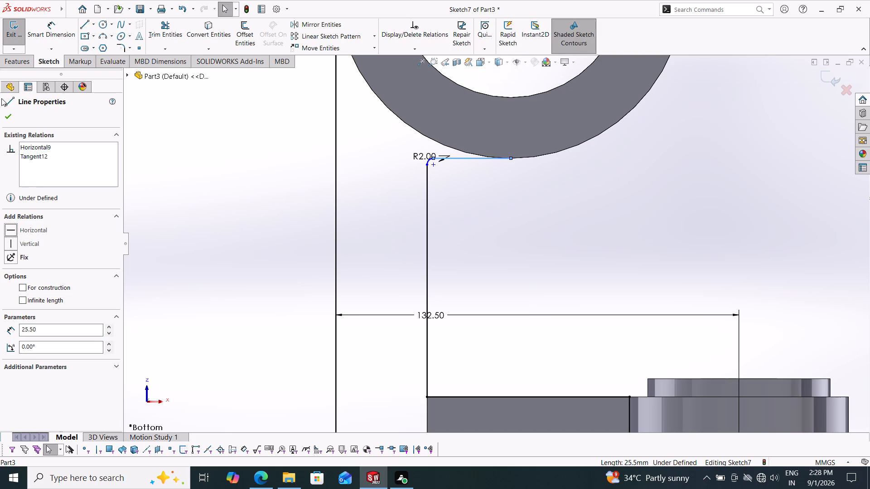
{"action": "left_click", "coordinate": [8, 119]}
Convert the cylinder's outer circular edge into a sketch entity.
{"action": "scroll", "coordinate": [526, 243], "scroll_direction": "up", "scroll_amount": 3}
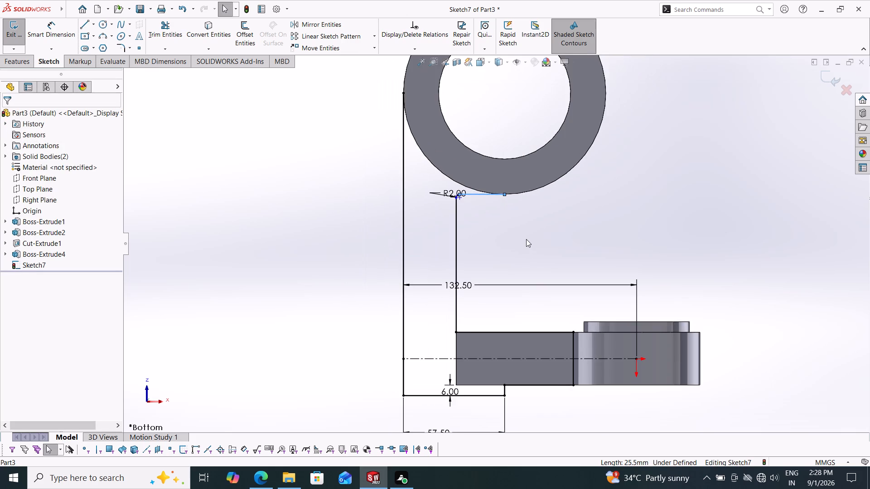
{"action": "scroll", "coordinate": [526, 239], "scroll_direction": "up", "scroll_amount": 1}
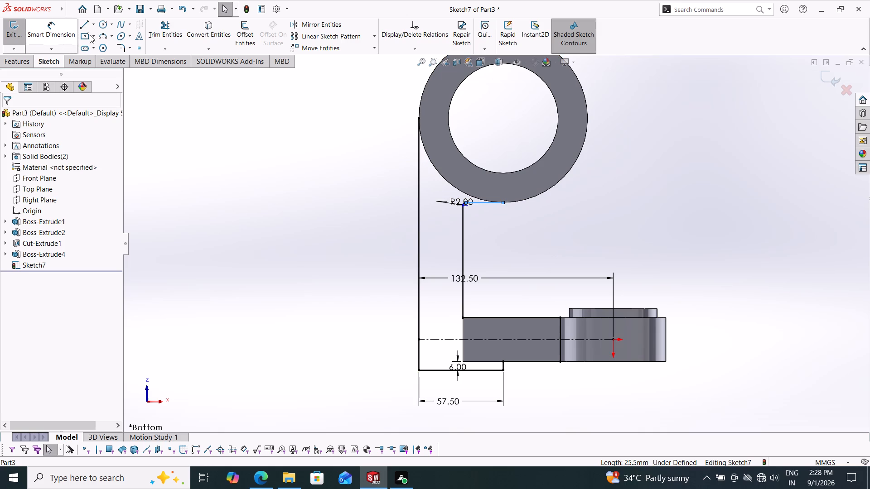
{"action": "left_click", "coordinate": [214, 26]}
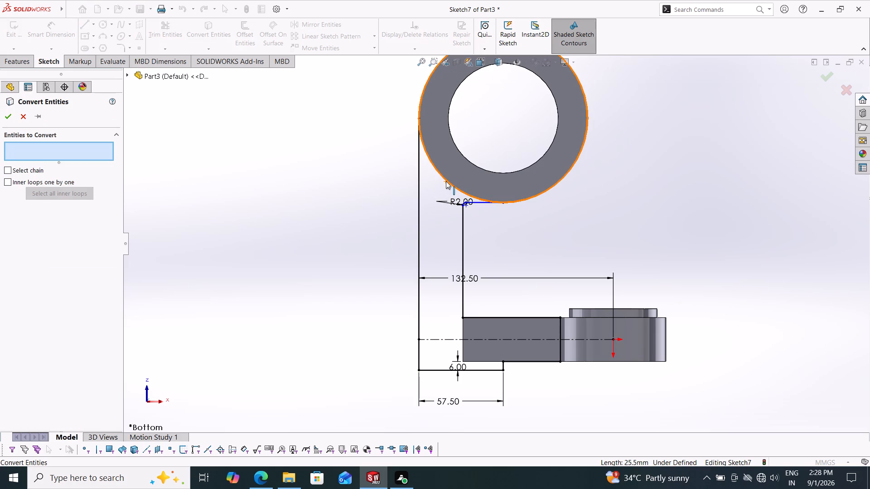
{"action": "left_click", "coordinate": [446, 181]}
{"action": "left_click", "coordinate": [7, 113]}
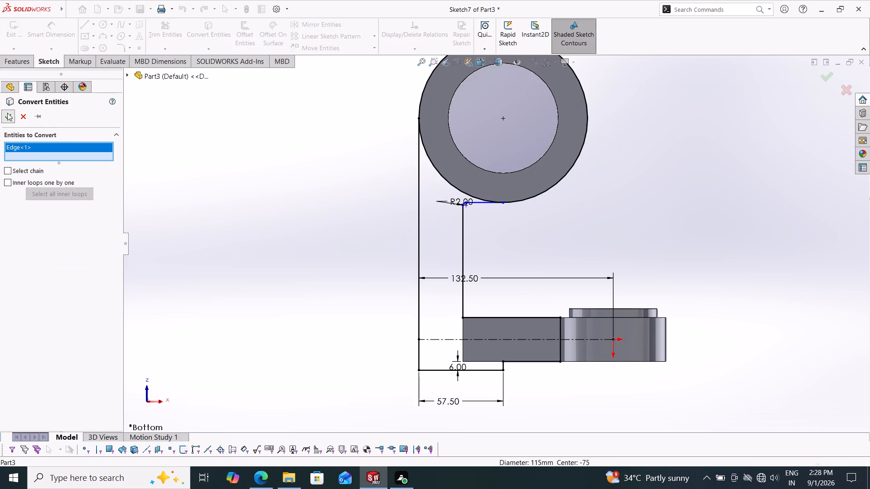
Power-trim the converted circle, keeping only the arc between the long vertical line and the short horizontal line.
{"action": "left_click", "coordinate": [162, 28]}
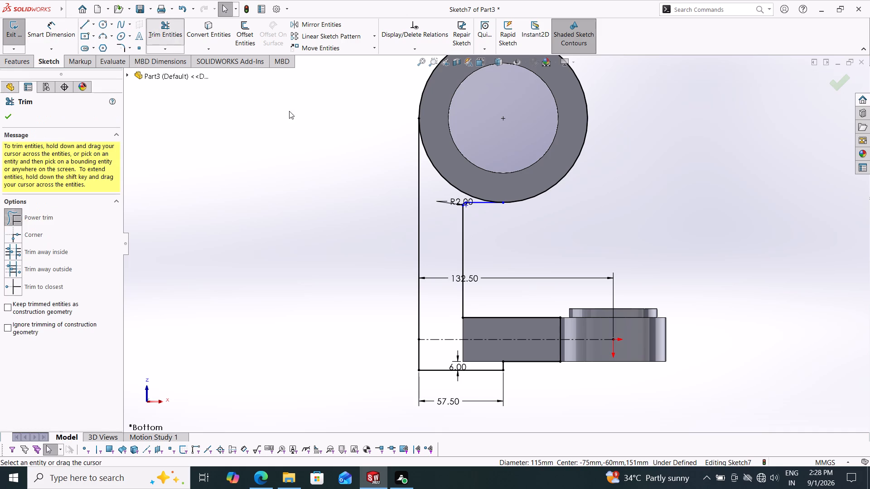
{"action": "left_click_drag", "start_coordinate": [350, 98], "coordinate": [443, 83]}
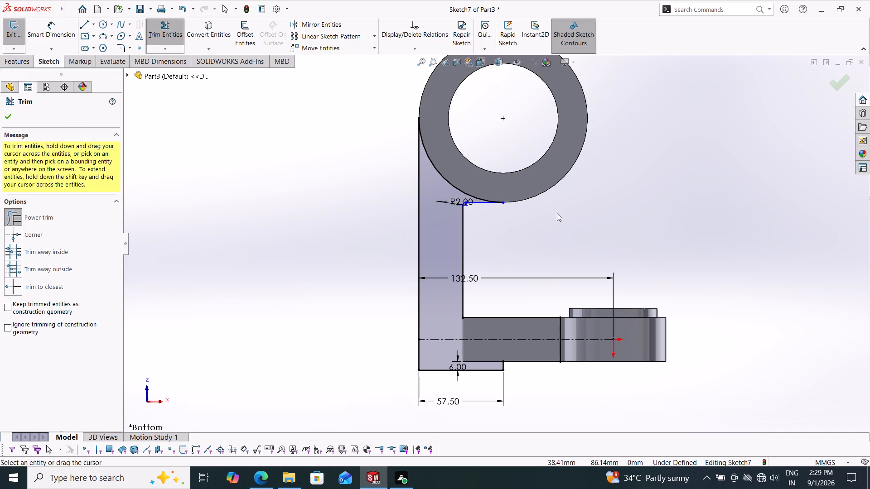
{"action": "left_click", "coordinate": [557, 213]}
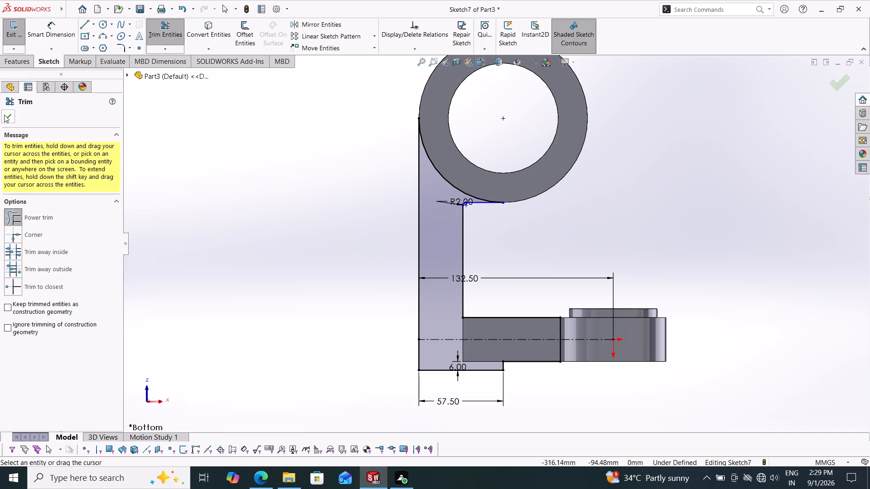
{"action": "left_click", "coordinate": [4, 115]}
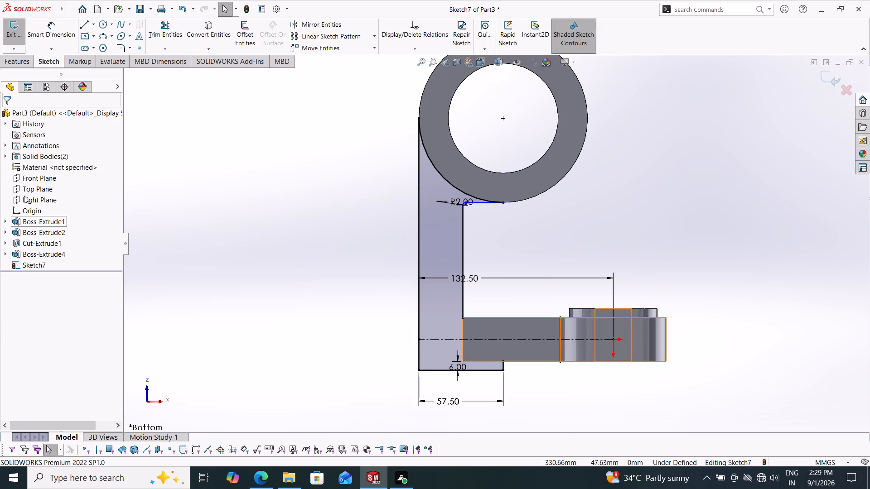
Extrude the closed profile 110 mm about the mid plane, merging it with the plate and the cylinder.
{"action": "left_click", "coordinate": [19, 64]}
{"action": "left_click", "coordinate": [23, 25]}
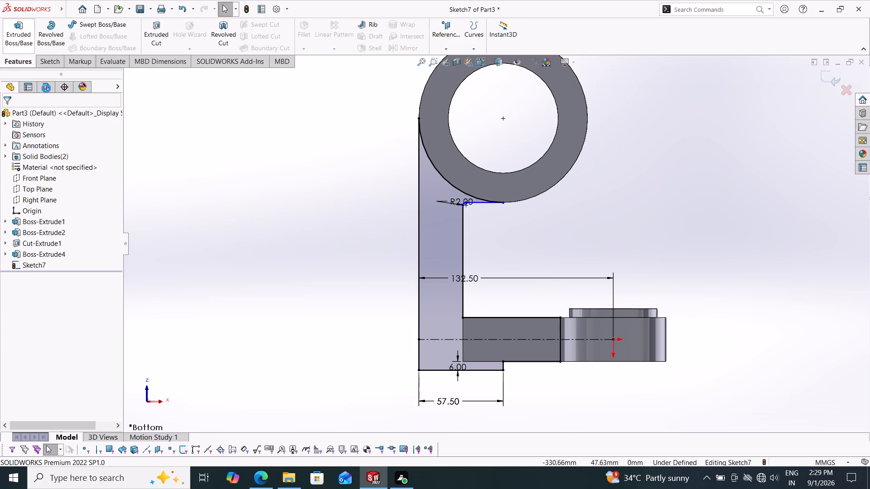
{"action": "scroll", "coordinate": [584, 308], "scroll_direction": "up", "scroll_amount": 1}
{"action": "middle_click_drag", "start_coordinate": [583, 307], "coordinate": [540, 323]}
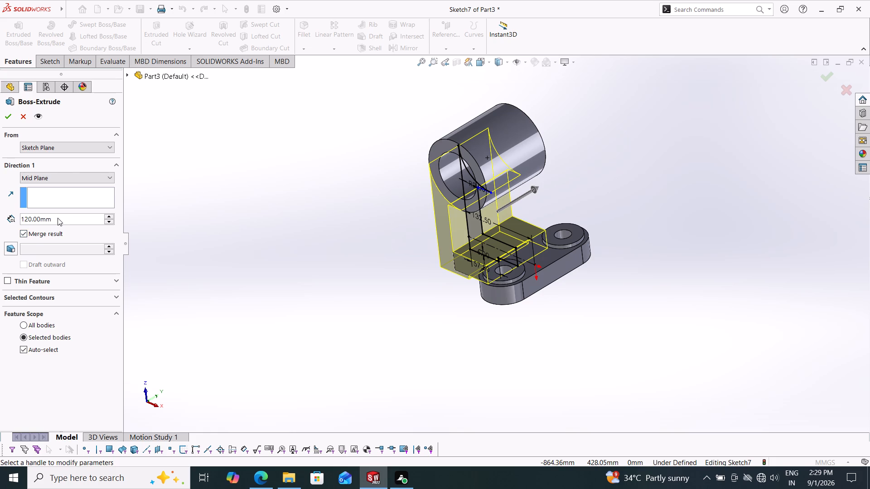
{"action": "left_click", "coordinate": [58, 218]}
{"action": "left_click_drag", "start_coordinate": [58, 218], "coordinate": [0, 220]}
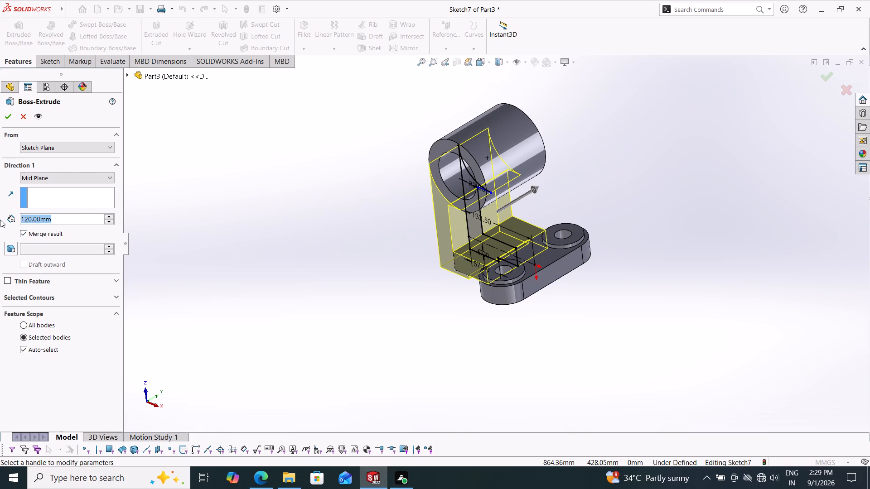
{"action": "type", "text": "110"}
{"action": "key", "text": "Return"}
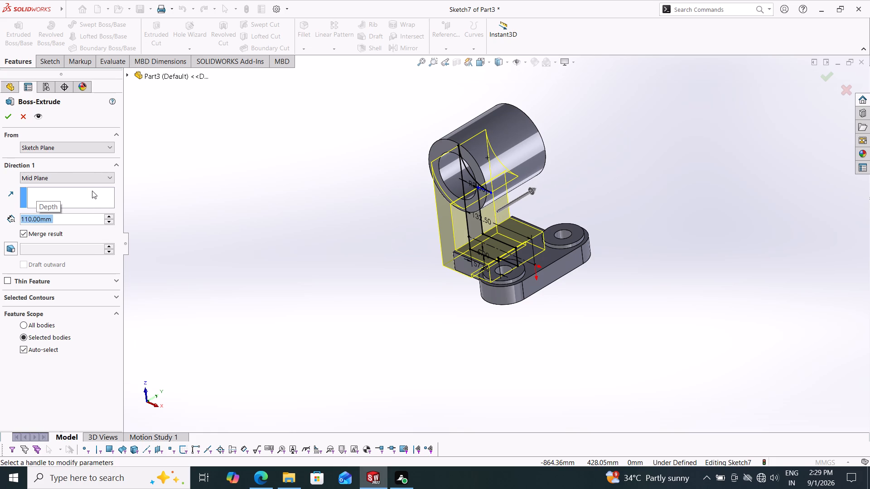
{"action": "left_click", "coordinate": [3, 117]}
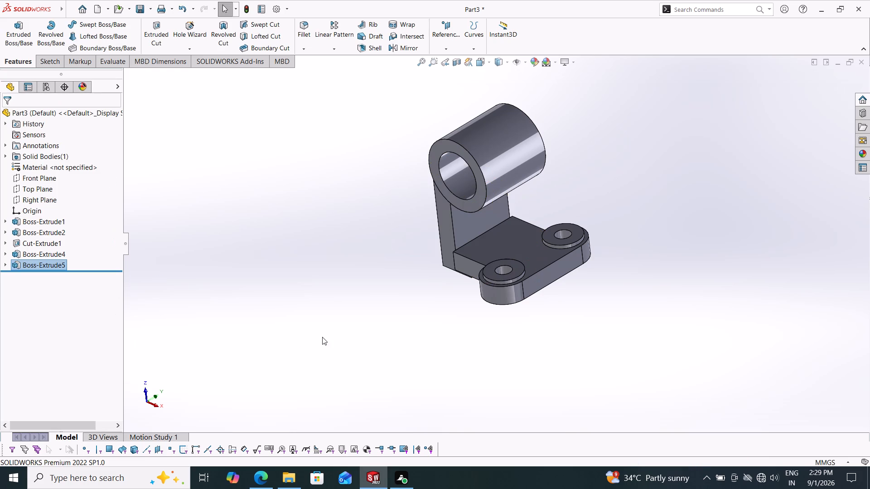
Examine the merged bracket from the front, back and underside, checking how the upright meets the cylinder and plate.
{"action": "middle_click_drag", "start_coordinate": [363, 390], "coordinate": [430, 358]}
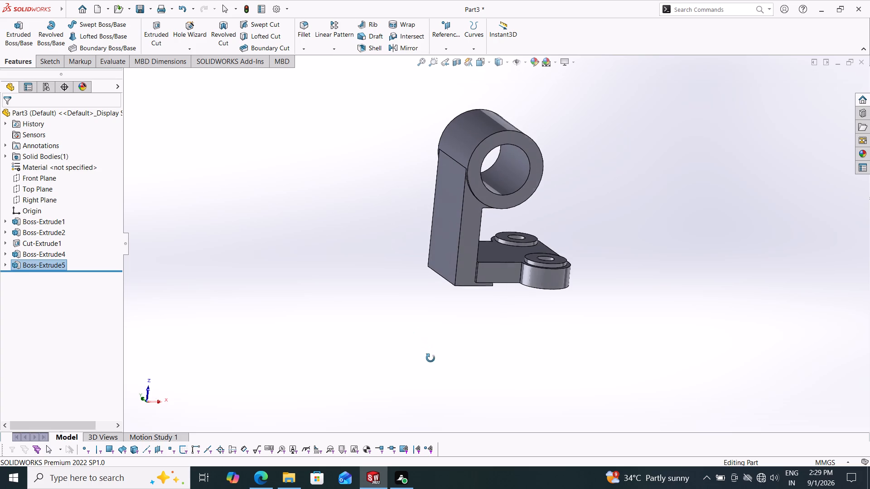
{"action": "middle_click_drag", "start_coordinate": [430, 358], "coordinate": [430, 359]}
{"action": "middle_click_drag", "start_coordinate": [507, 323], "coordinate": [480, 349]}
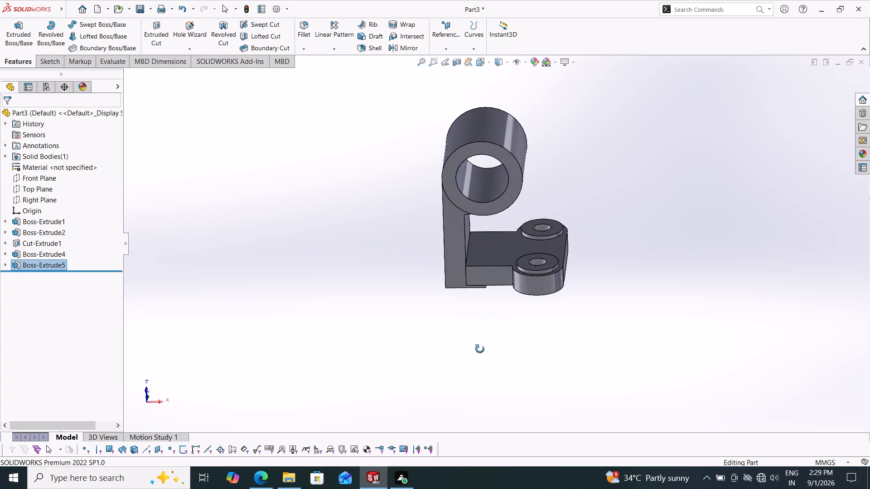
{"action": "middle_click_drag", "start_coordinate": [480, 349], "coordinate": [505, 280]}
{"action": "scroll", "coordinate": [505, 280], "scroll_direction": "down", "scroll_amount": 2}
{"action": "middle_click_drag", "start_coordinate": [506, 280], "coordinate": [493, 289]}
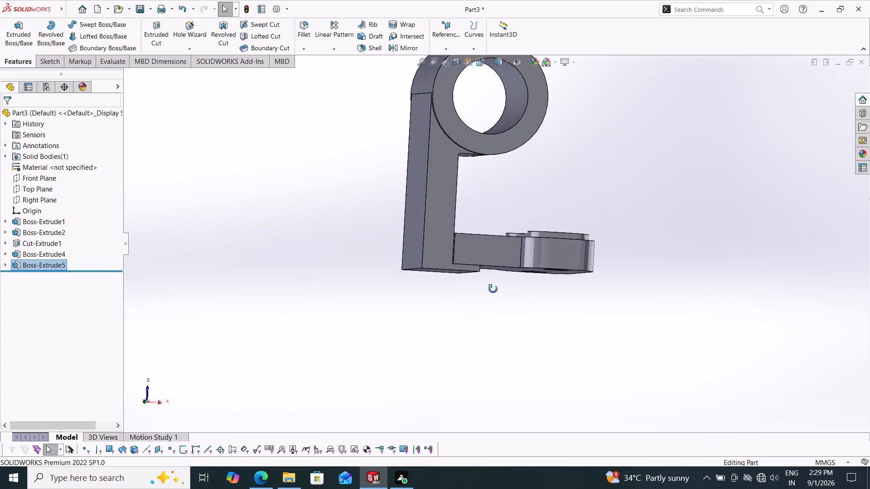
{"action": "middle_click_drag", "start_coordinate": [493, 289], "coordinate": [430, 386]}
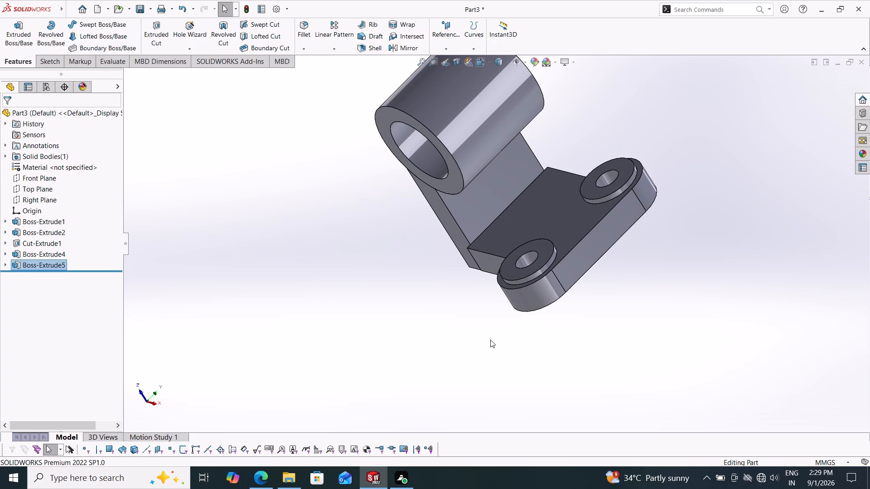
{"action": "middle_click_drag", "start_coordinate": [470, 312], "coordinate": [530, 286]}
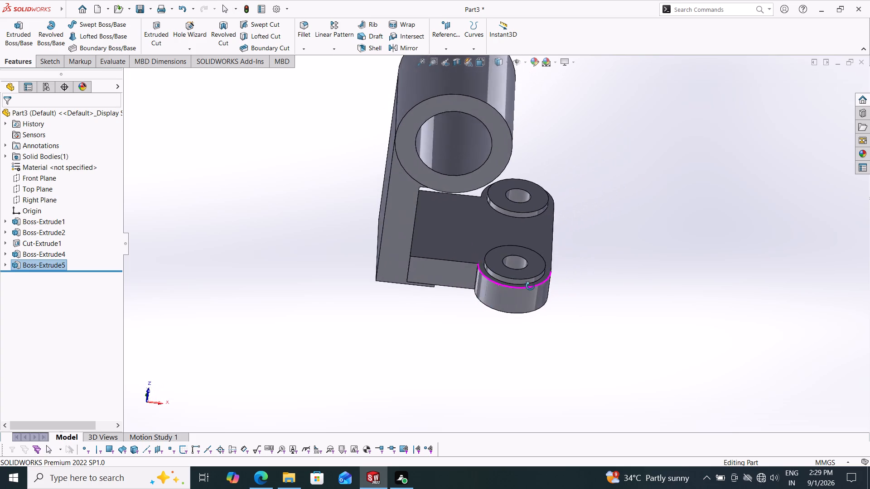
{"action": "middle_click_drag", "start_coordinate": [530, 286], "coordinate": [544, 255]}
{"action": "middle_click_drag", "start_coordinate": [483, 345], "coordinate": [537, 367]}
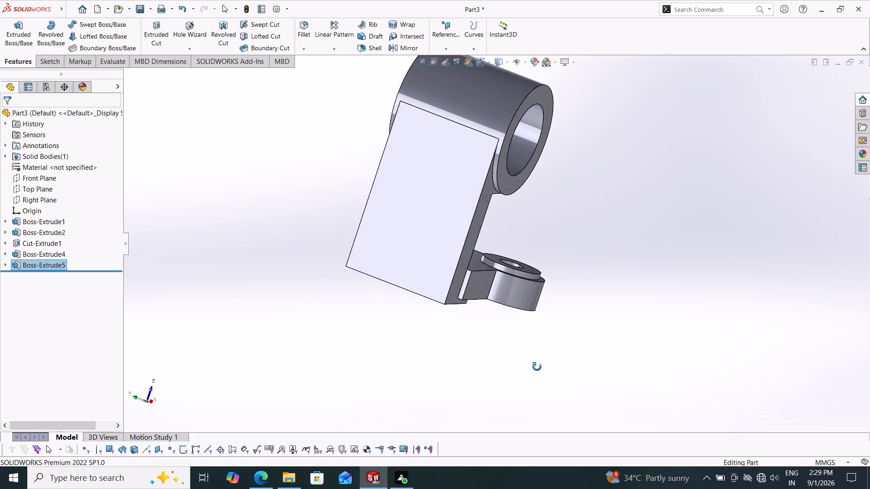
{"action": "middle_click_drag", "start_coordinate": [537, 367], "coordinate": [566, 429]}
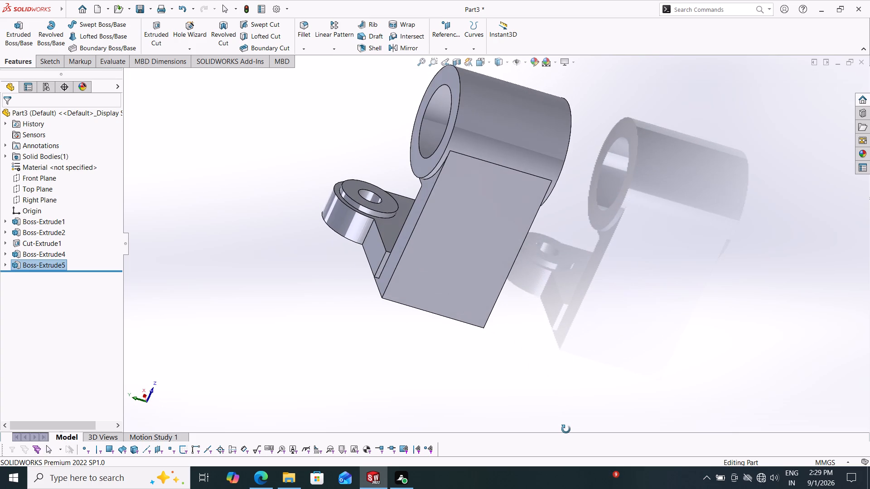
{"action": "middle_click_drag", "start_coordinate": [566, 429], "coordinate": [566, 400]}
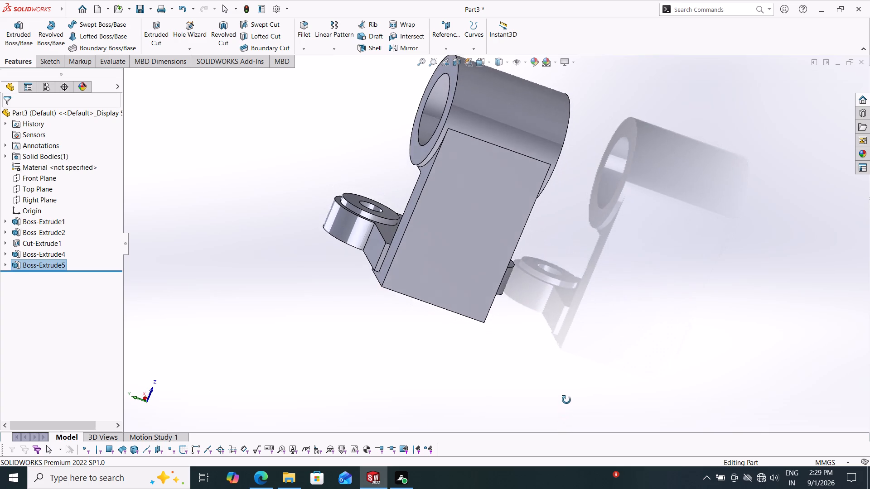
{"action": "middle_click_drag", "start_coordinate": [566, 400], "coordinate": [573, 381]}
{"action": "middle_click_drag", "start_coordinate": [588, 377], "coordinate": [629, 388]}
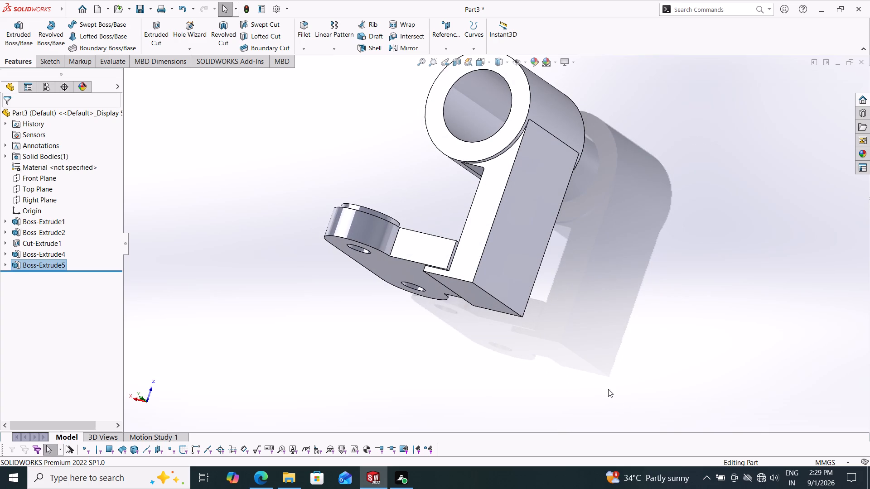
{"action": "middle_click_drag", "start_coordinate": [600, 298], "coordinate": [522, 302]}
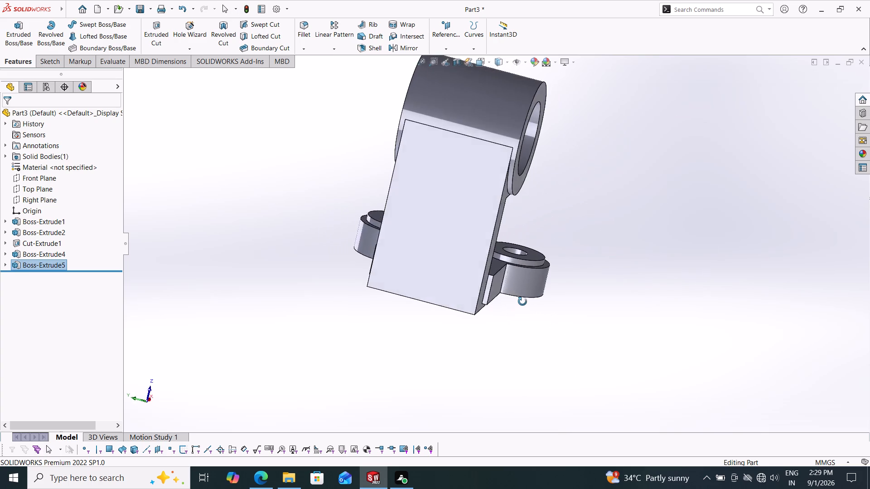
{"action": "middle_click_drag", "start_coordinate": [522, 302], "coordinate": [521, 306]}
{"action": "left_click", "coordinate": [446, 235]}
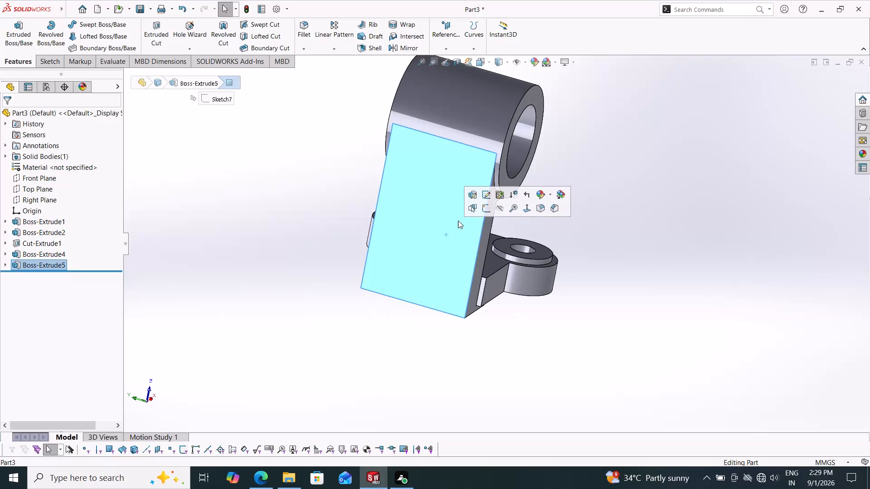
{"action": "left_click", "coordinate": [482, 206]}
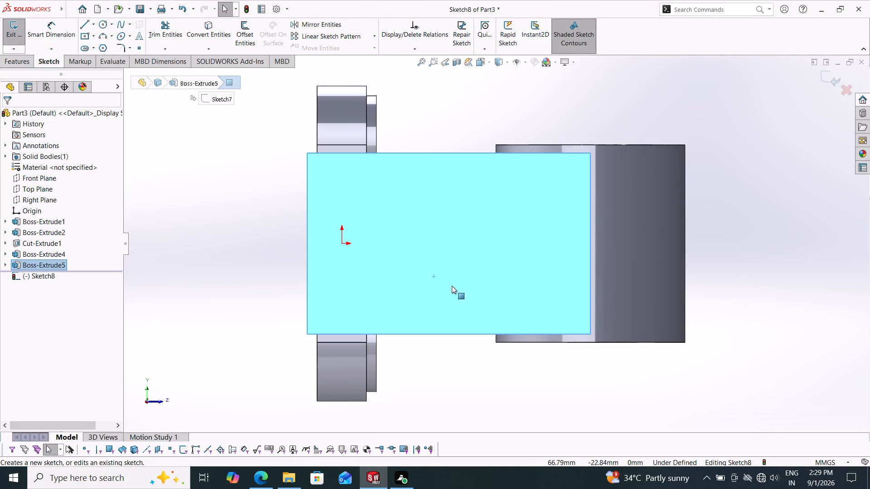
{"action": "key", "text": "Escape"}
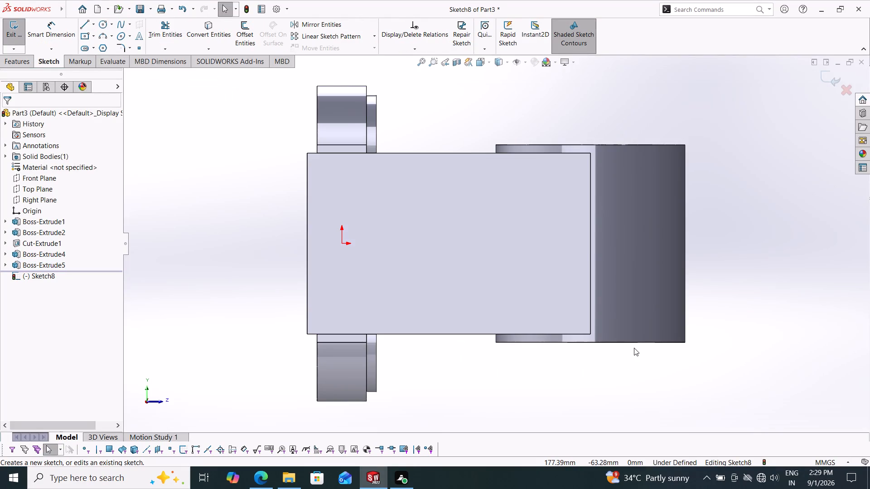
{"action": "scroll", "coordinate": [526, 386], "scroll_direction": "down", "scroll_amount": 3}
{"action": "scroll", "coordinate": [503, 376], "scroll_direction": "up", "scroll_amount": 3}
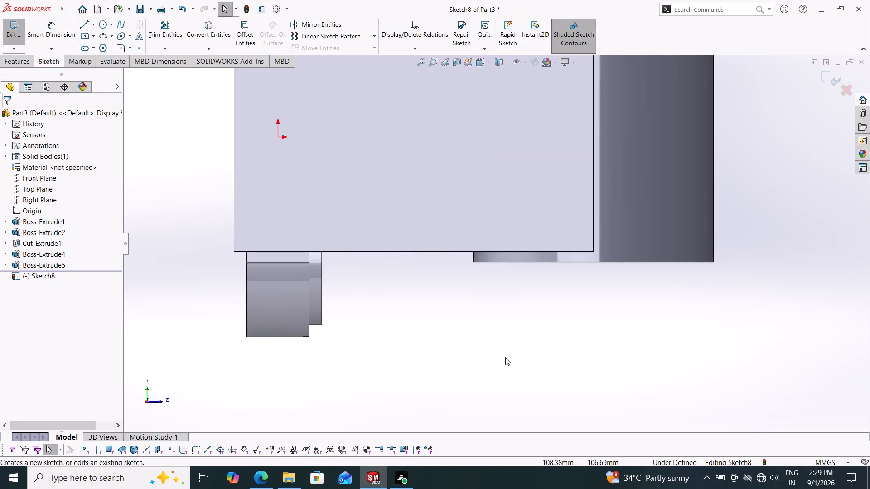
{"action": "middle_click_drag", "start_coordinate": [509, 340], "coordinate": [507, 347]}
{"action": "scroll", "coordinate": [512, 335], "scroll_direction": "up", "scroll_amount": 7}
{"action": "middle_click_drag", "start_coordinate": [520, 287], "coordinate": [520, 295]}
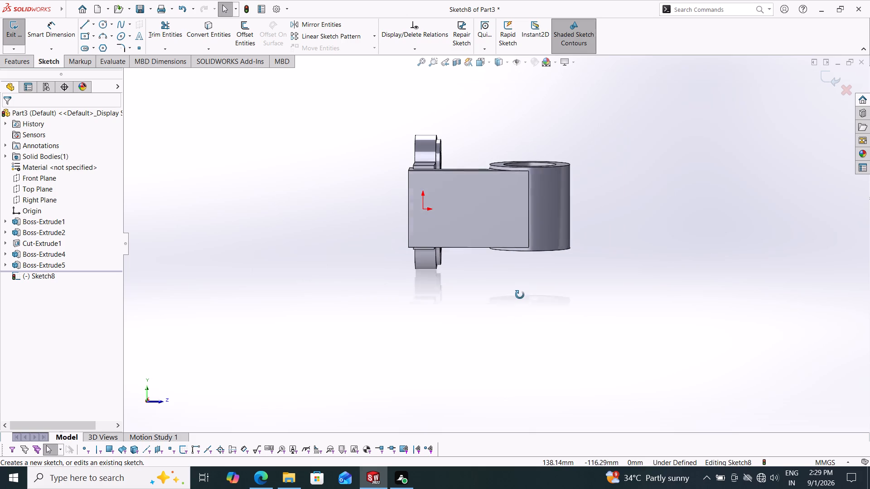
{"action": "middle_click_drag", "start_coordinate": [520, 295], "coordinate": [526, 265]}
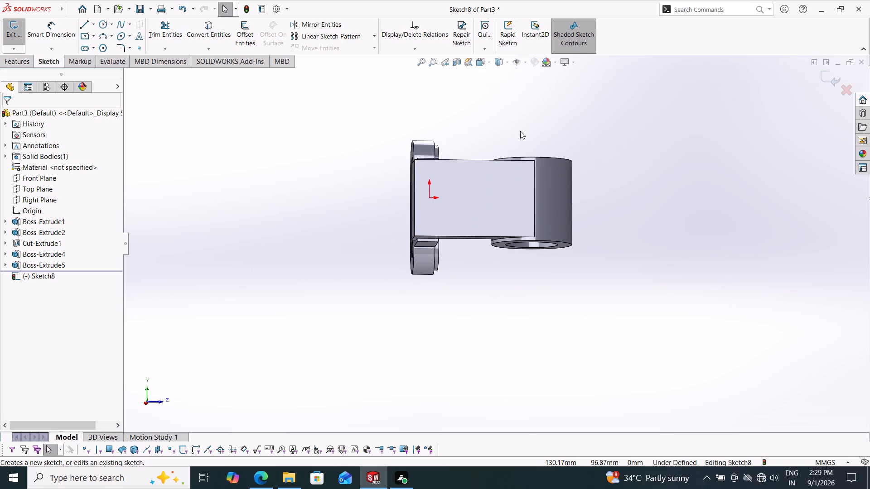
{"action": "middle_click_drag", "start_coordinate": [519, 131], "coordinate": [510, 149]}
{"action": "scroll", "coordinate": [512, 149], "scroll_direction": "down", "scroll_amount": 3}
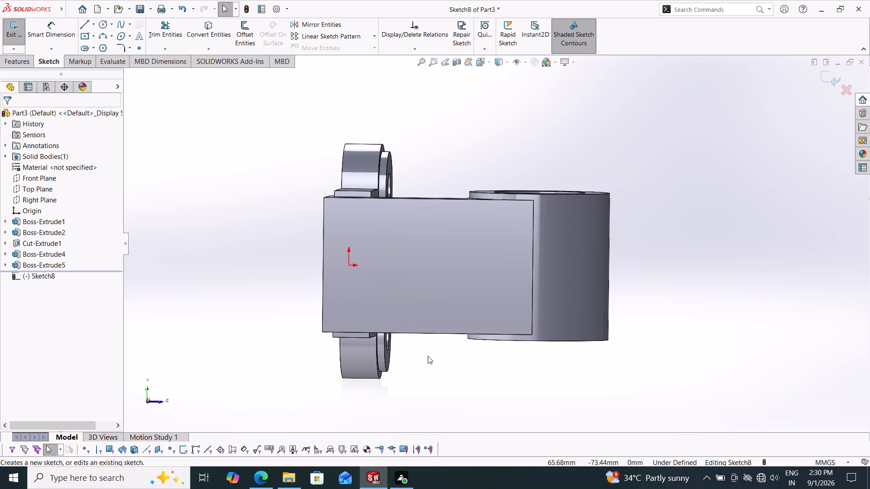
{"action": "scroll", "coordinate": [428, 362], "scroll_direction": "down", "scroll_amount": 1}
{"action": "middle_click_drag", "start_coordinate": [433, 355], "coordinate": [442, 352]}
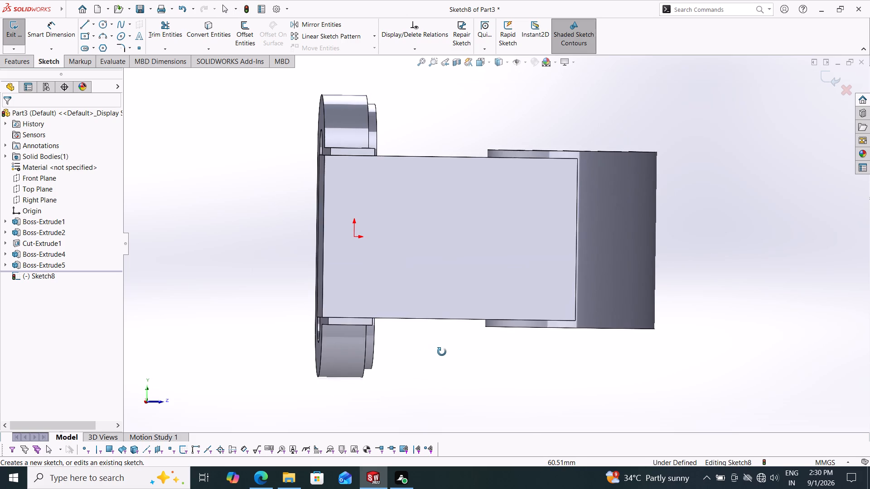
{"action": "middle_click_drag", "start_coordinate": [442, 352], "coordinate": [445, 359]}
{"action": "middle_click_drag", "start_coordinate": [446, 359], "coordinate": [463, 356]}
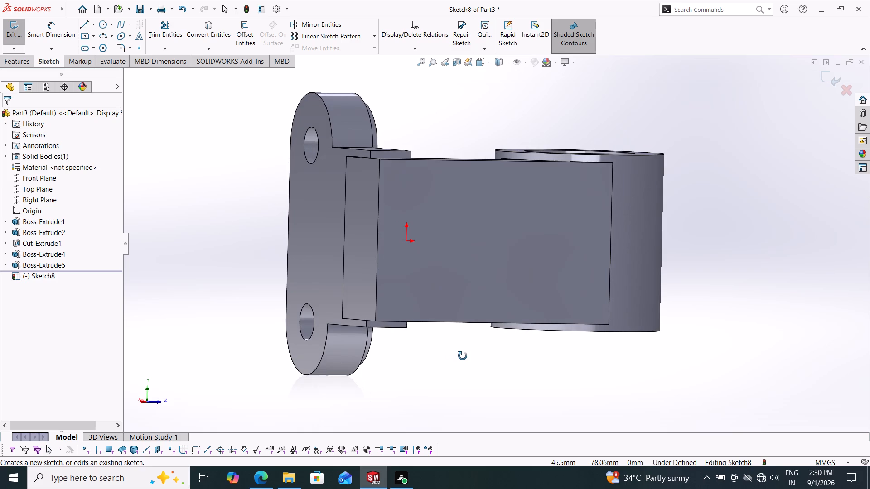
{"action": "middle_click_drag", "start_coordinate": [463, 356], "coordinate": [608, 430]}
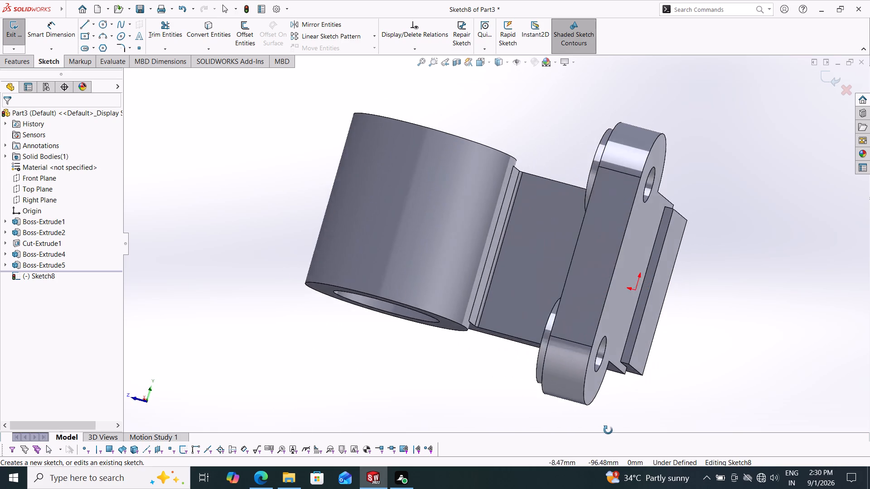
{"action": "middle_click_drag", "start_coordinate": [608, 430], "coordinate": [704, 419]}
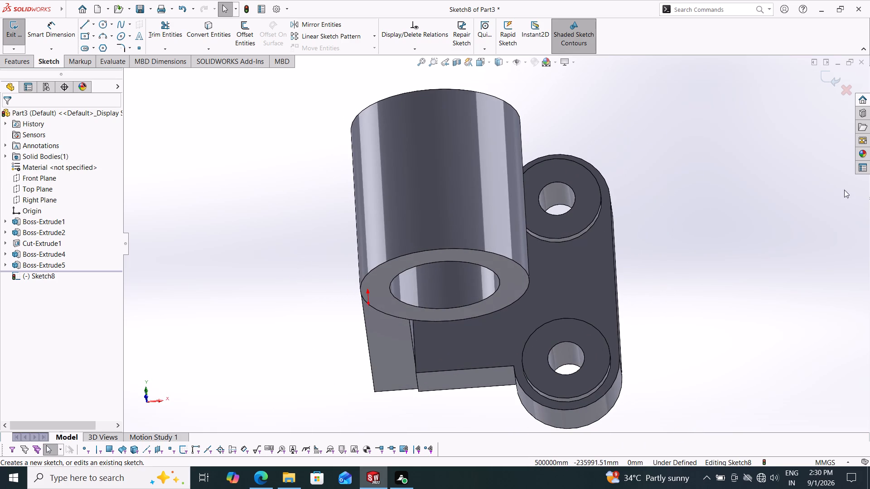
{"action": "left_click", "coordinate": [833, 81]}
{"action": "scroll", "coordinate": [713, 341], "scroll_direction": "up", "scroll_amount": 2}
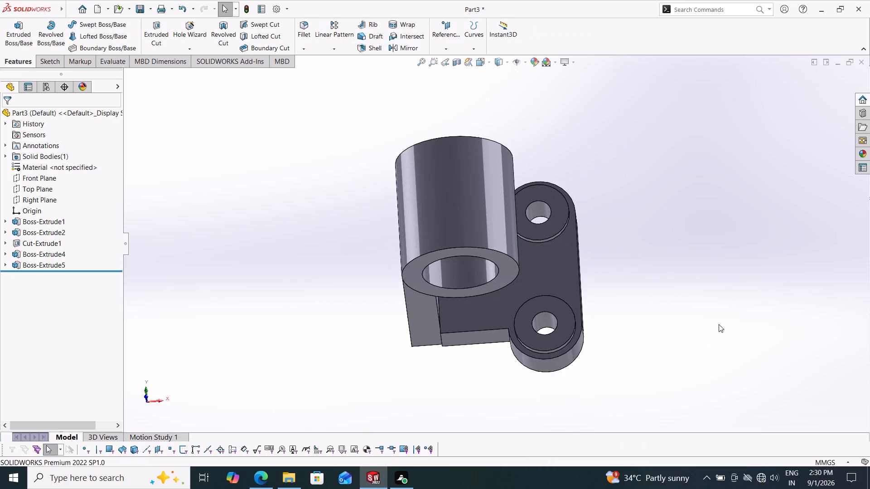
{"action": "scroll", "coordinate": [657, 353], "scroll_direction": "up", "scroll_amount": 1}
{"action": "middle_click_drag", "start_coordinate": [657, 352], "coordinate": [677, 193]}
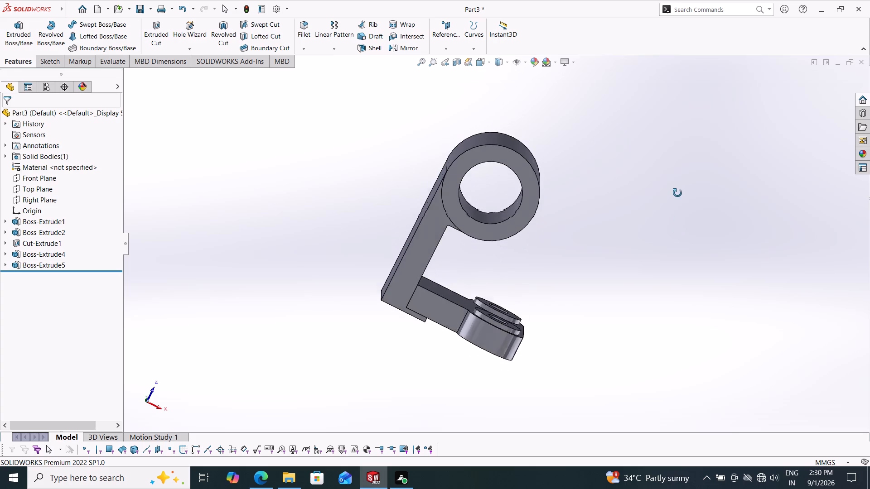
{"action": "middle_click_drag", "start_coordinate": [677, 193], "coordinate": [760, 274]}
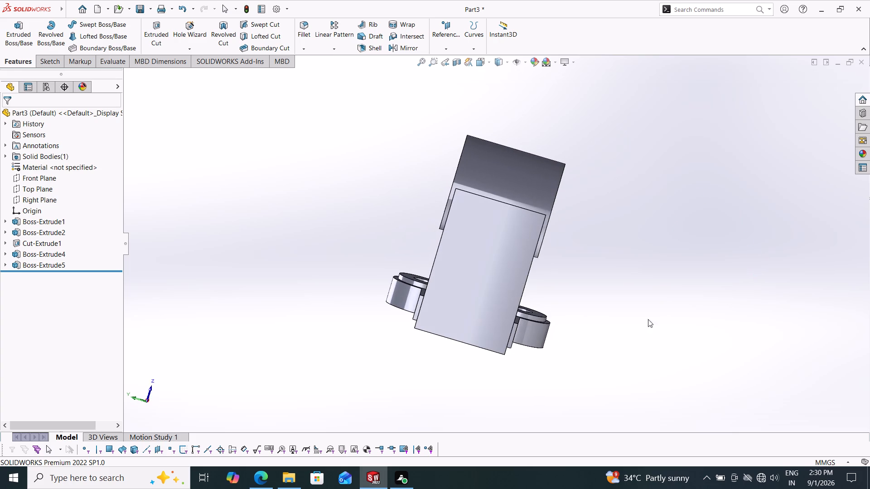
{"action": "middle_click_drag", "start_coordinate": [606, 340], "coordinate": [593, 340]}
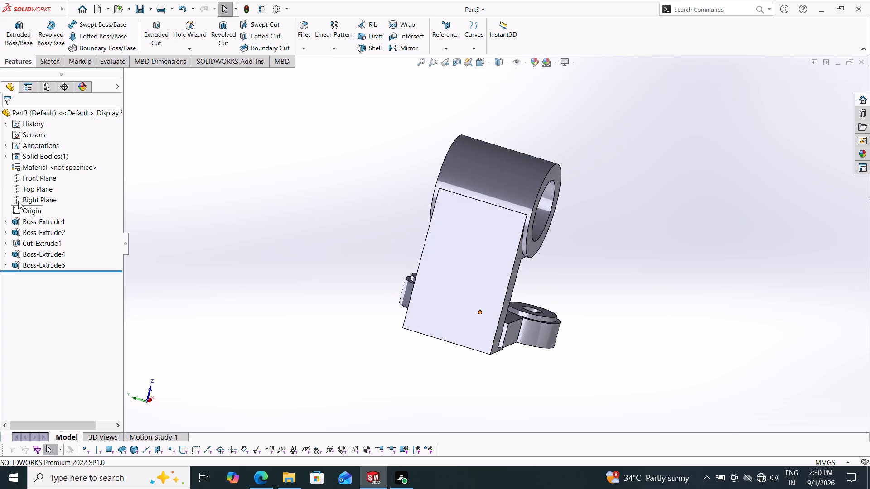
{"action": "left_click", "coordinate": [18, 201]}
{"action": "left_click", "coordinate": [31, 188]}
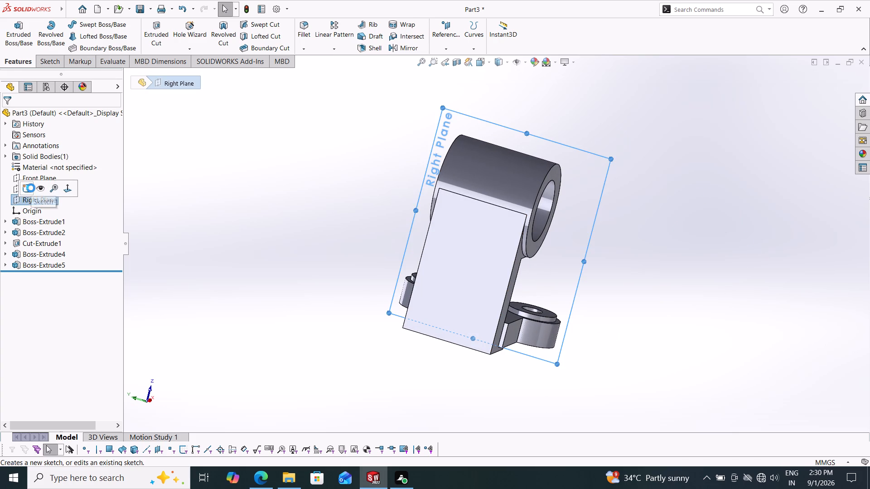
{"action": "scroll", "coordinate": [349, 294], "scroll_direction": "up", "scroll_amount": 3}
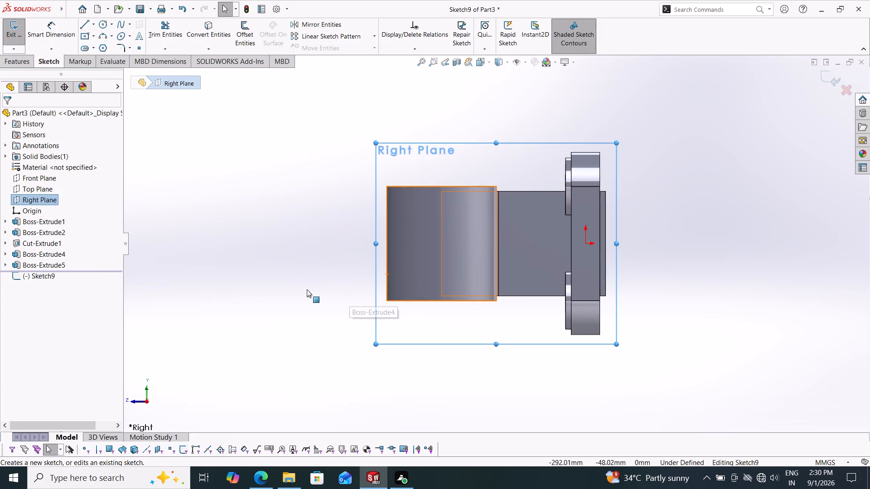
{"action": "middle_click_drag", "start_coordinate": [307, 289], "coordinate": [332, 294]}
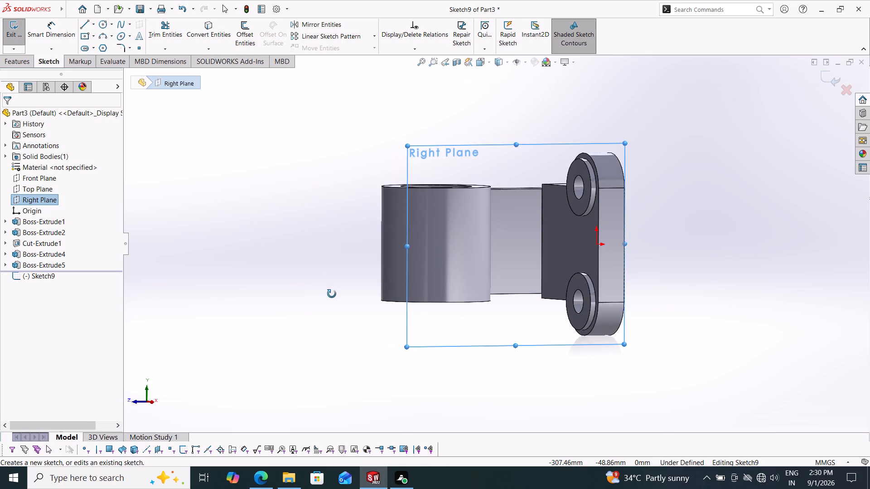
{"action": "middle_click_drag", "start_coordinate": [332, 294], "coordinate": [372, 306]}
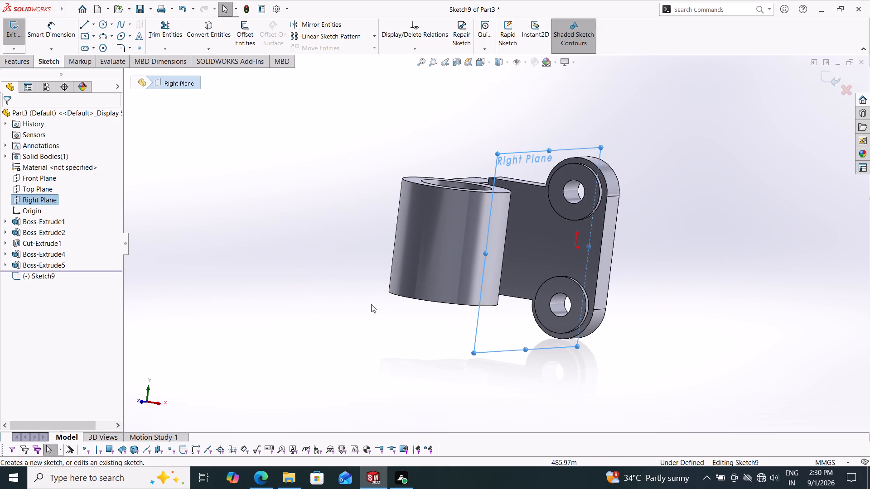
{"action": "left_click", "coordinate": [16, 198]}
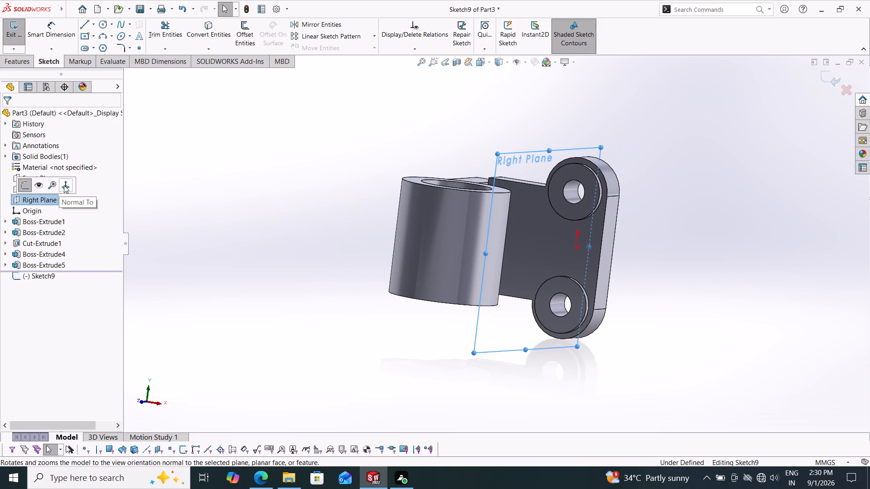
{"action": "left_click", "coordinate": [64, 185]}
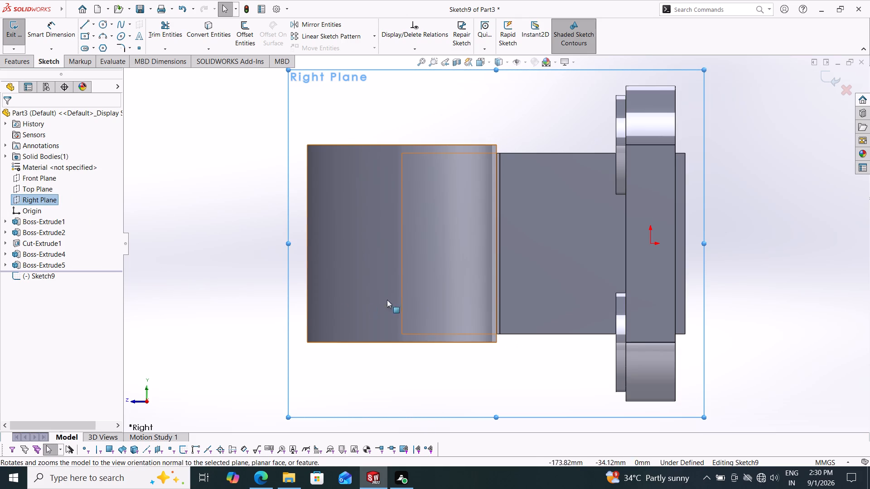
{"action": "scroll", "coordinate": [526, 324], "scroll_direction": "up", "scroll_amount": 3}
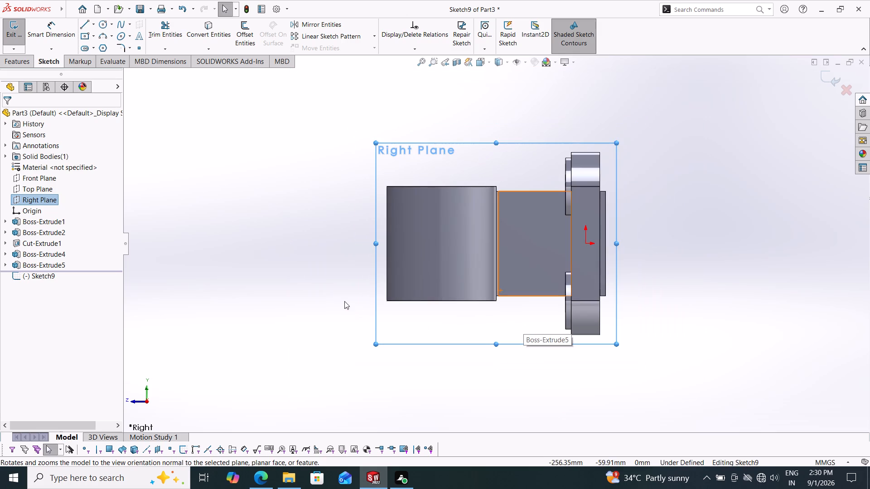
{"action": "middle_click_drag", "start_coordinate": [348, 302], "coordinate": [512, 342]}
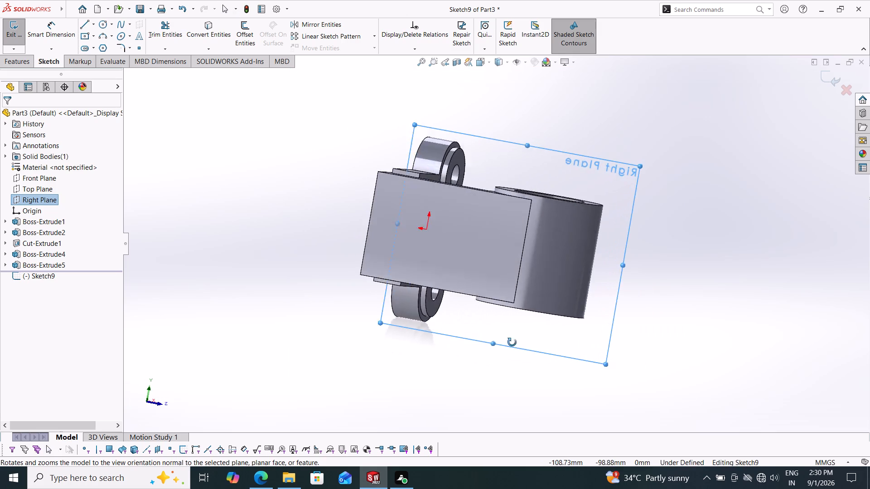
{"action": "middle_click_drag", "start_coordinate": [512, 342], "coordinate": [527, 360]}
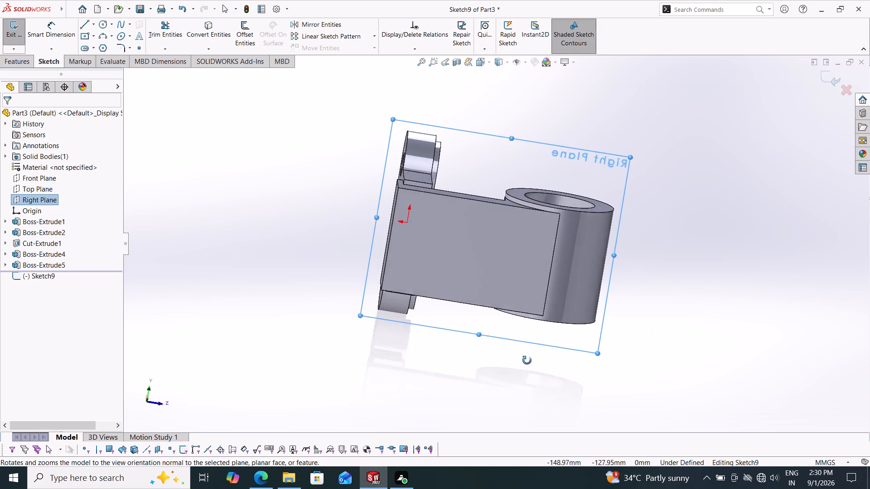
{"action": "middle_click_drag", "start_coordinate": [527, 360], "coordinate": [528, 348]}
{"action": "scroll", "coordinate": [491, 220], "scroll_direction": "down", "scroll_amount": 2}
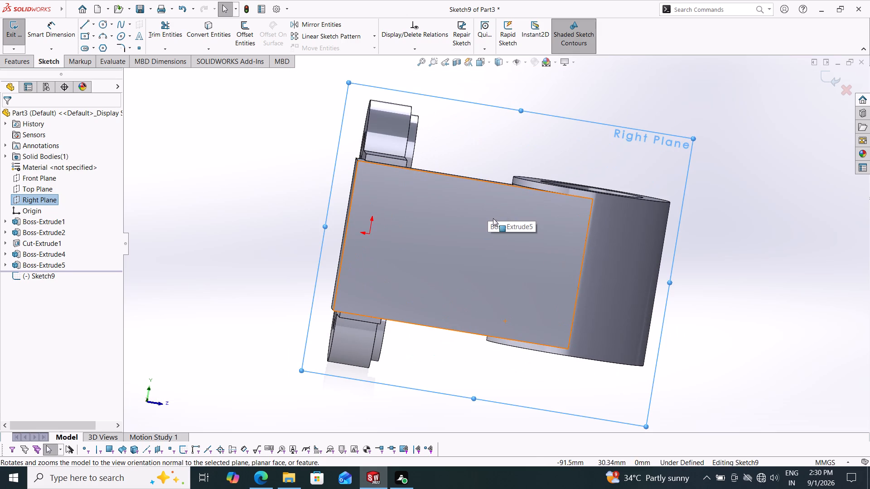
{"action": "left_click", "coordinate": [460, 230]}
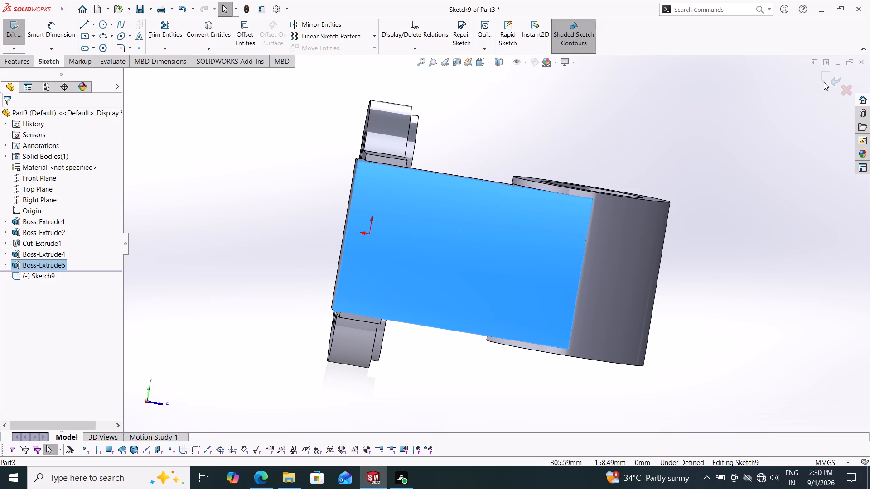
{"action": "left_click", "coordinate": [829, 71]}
Examine the bracket from the upright's outer side, checking how the upright's narrow side face meets the plate and the cylinder.
{"action": "middle_click_drag", "start_coordinate": [772, 266], "coordinate": [661, 230]}
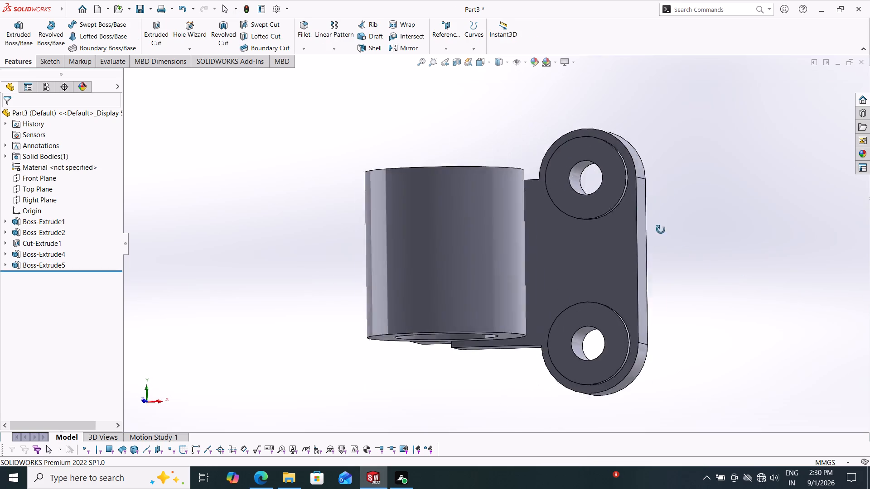
{"action": "middle_click_drag", "start_coordinate": [661, 230], "coordinate": [661, 110]}
{"action": "scroll", "coordinate": [706, 362], "scroll_direction": "down", "scroll_amount": 1}
{"action": "scroll", "coordinate": [705, 347], "scroll_direction": "up", "scroll_amount": 1}
{"action": "middle_click_drag", "start_coordinate": [671, 340], "coordinate": [702, 259]}
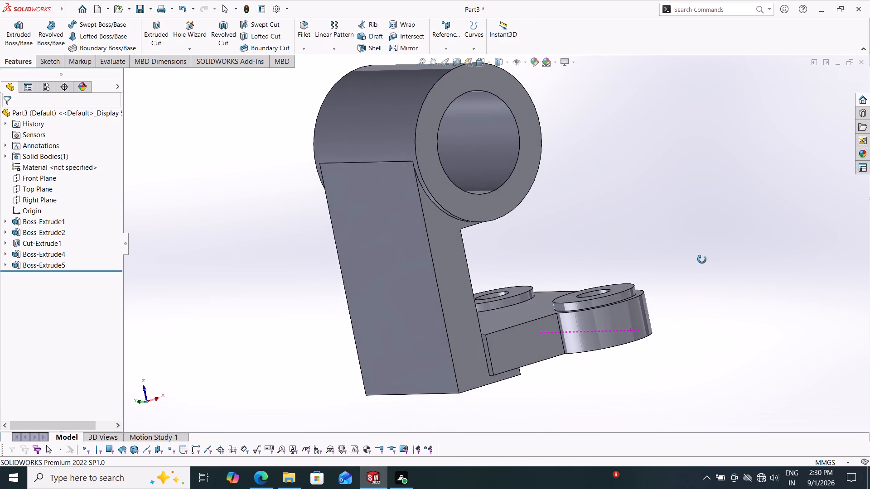
{"action": "middle_click_drag", "start_coordinate": [702, 259], "coordinate": [708, 254]}
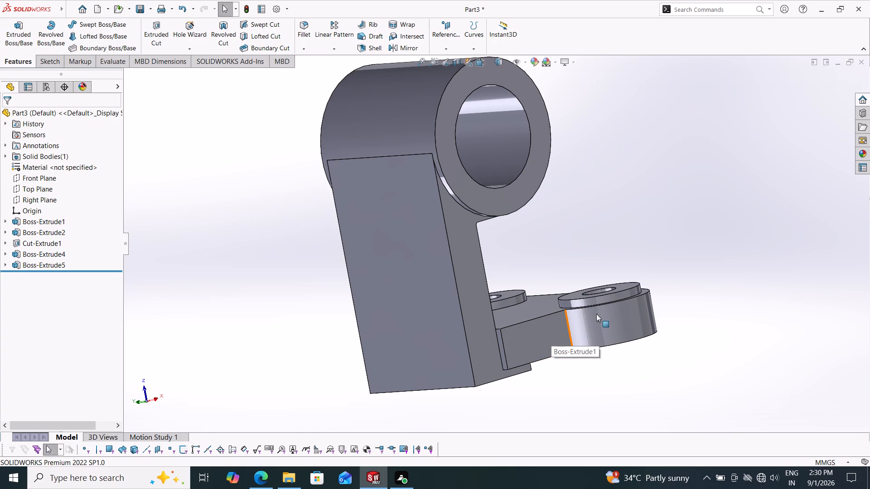
{"action": "middle_click_drag", "start_coordinate": [682, 287], "coordinate": [679, 319]}
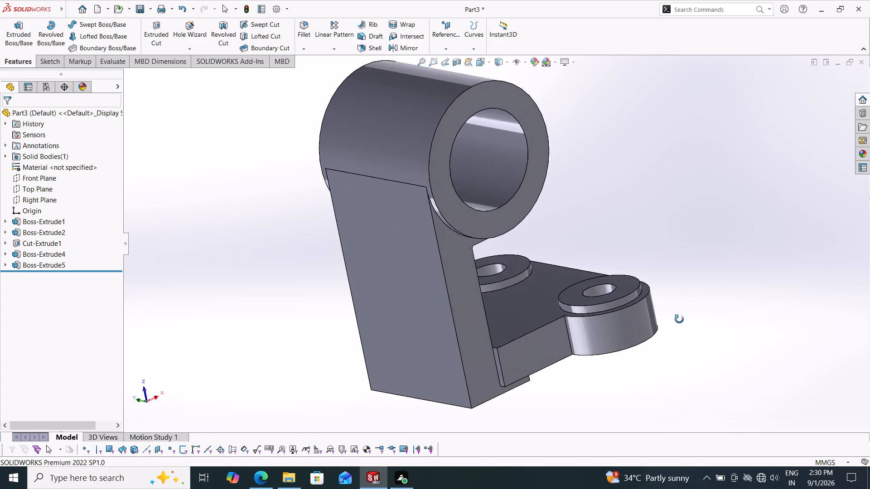
{"action": "middle_click_drag", "start_coordinate": [679, 319], "coordinate": [675, 358]}
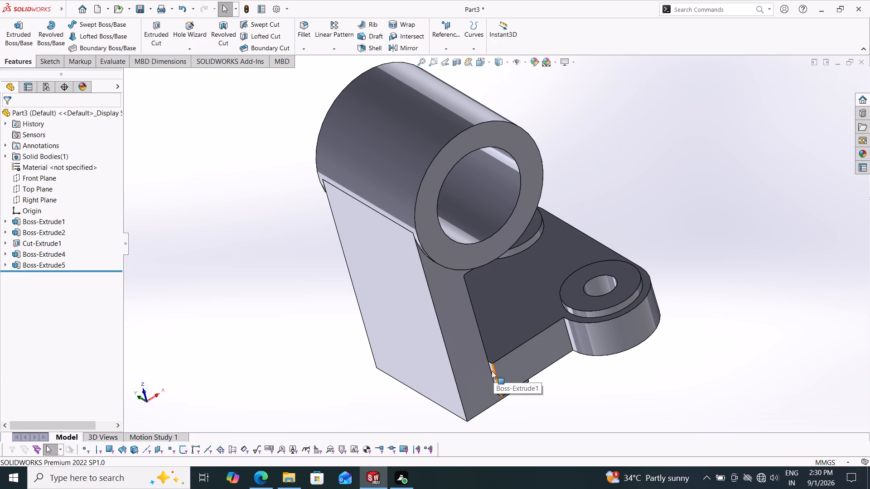
{"action": "middle_click_drag", "start_coordinate": [530, 393], "coordinate": [551, 357]}
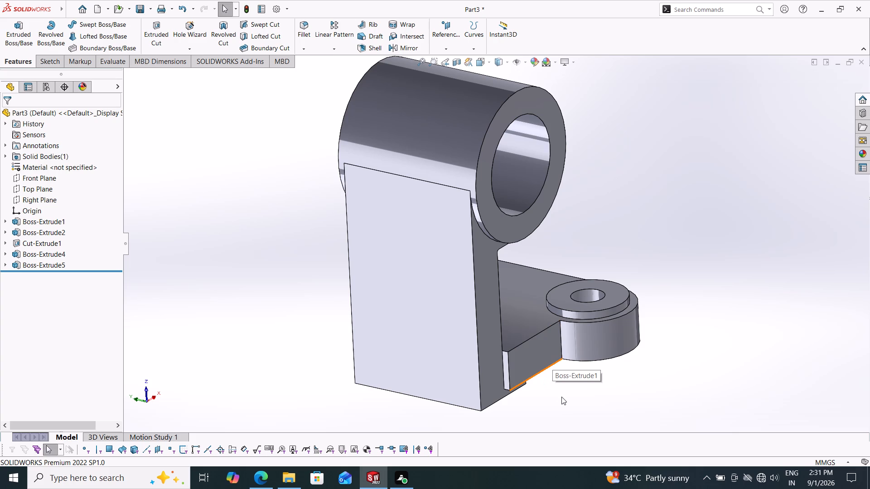
{"action": "middle_click_drag", "start_coordinate": [562, 400], "coordinate": [567, 402]}
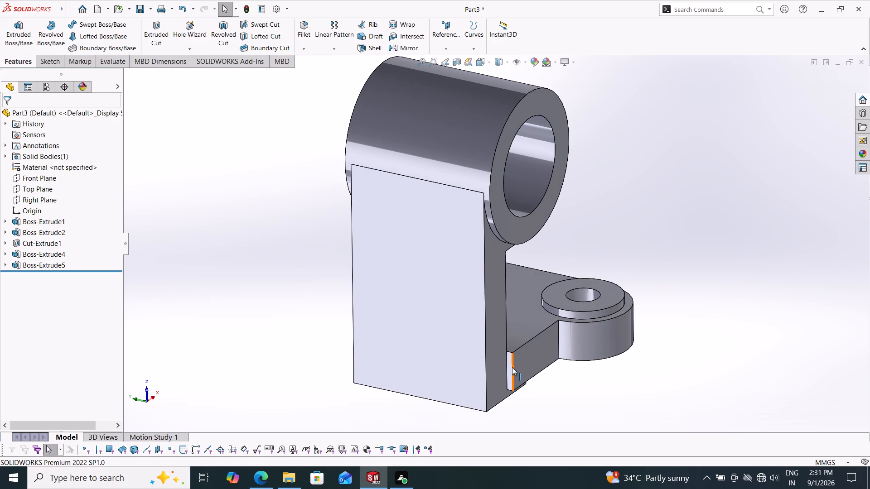
Sketch a corner rectangle about 39 × 7 mm on the upright's outer face plane, outward from one bottom corner over the projecting plate side.
{"action": "left_click", "coordinate": [496, 377]}
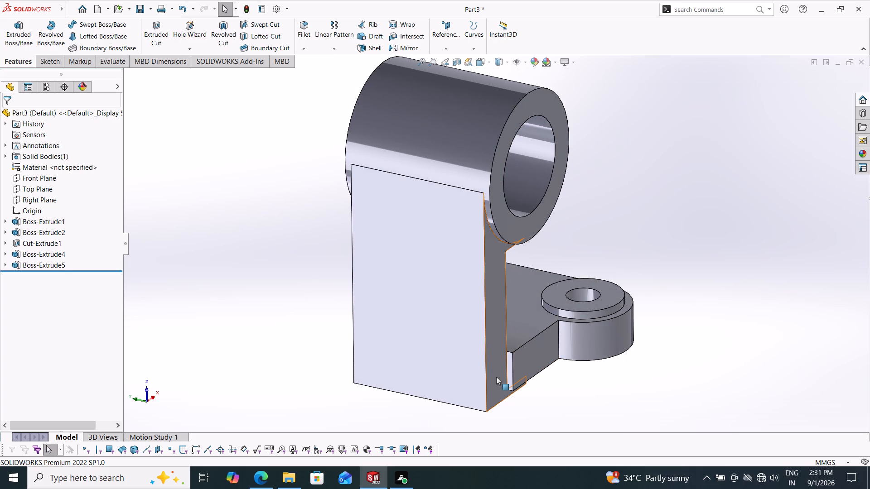
{"action": "left_click", "coordinate": [435, 372]}
{"action": "left_click", "coordinate": [476, 345]}
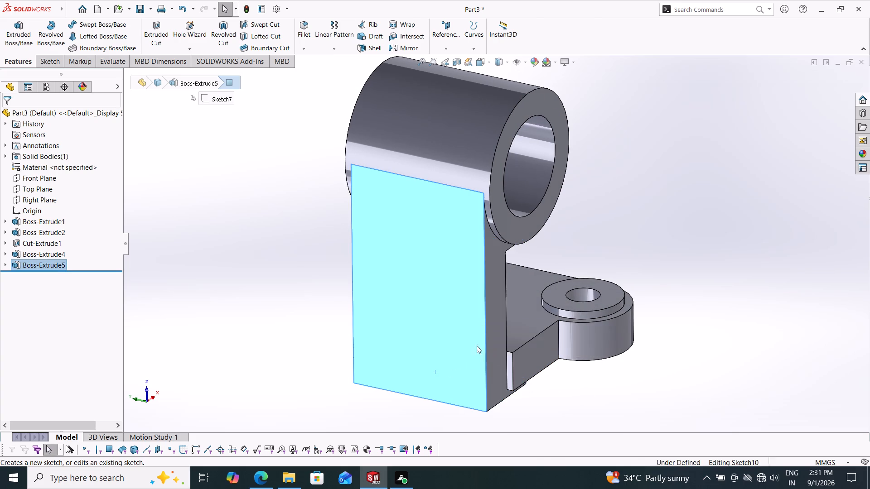
{"action": "scroll", "coordinate": [474, 365], "scroll_direction": "up", "scroll_amount": 3}
{"action": "middle_click", "coordinate": [479, 355]}
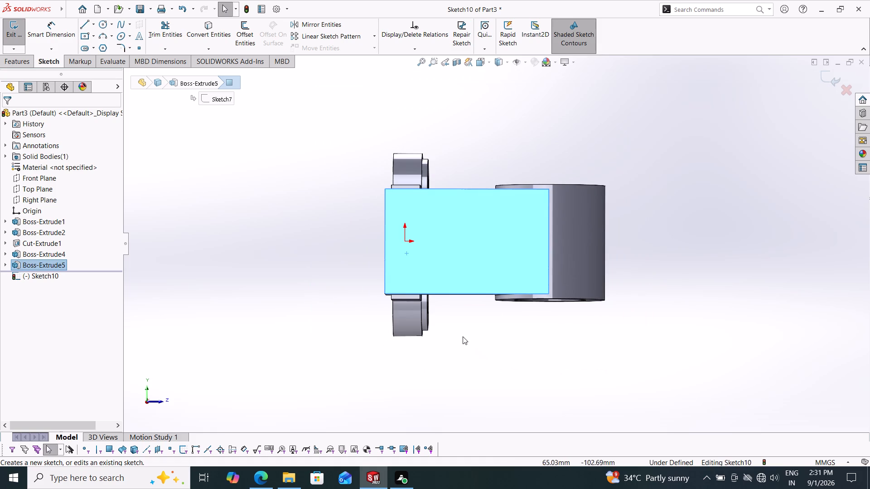
{"action": "scroll", "coordinate": [439, 306], "scroll_direction": "down", "scroll_amount": 4}
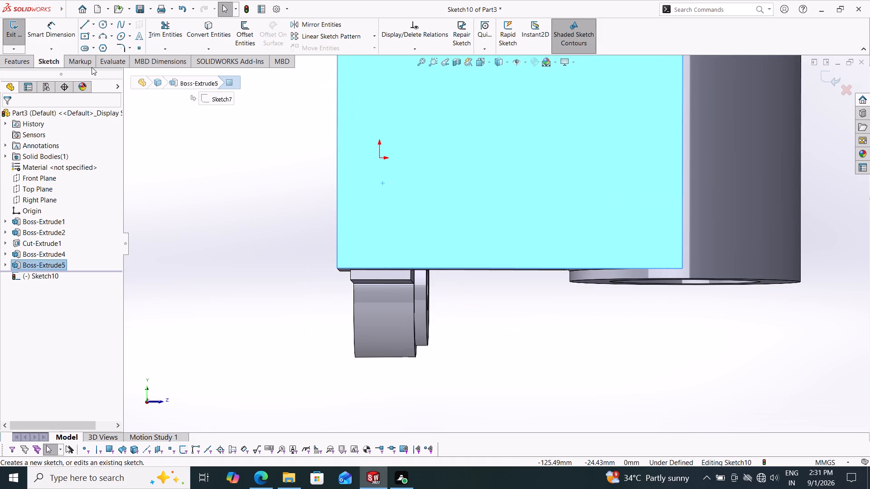
{"action": "left_click", "coordinate": [95, 34]}
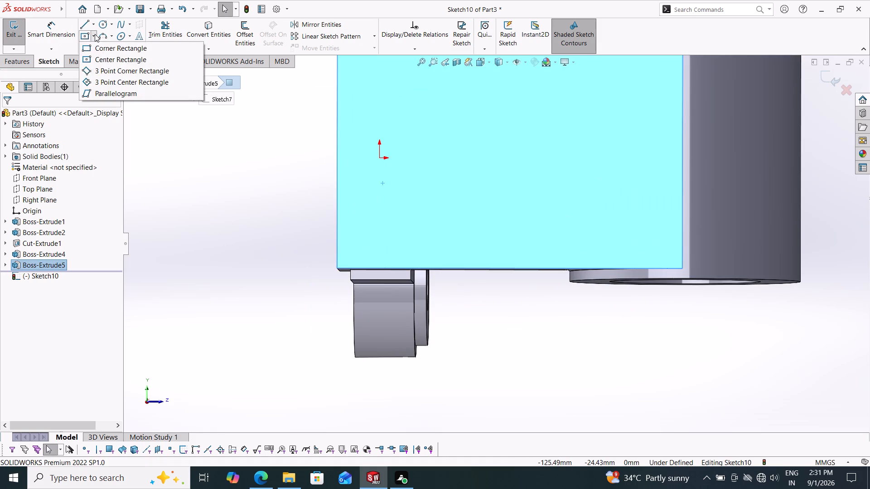
{"action": "left_click", "coordinate": [92, 45]}
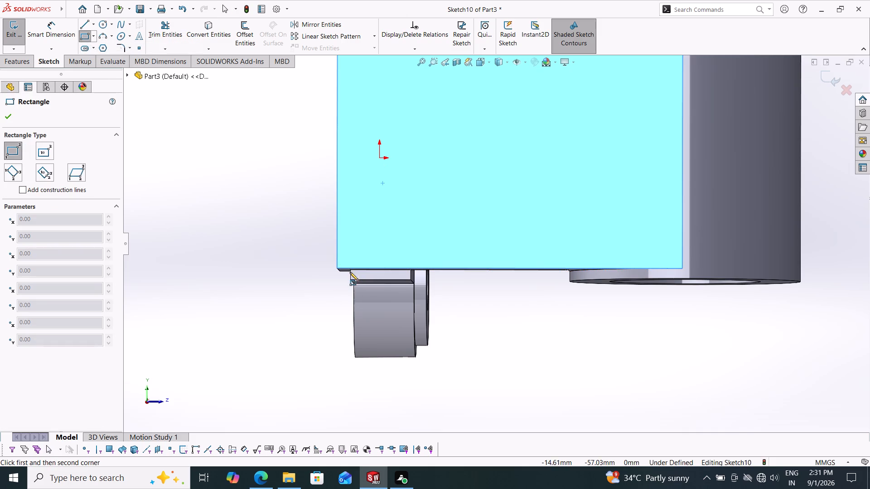
{"action": "left_click", "coordinate": [335, 268]}
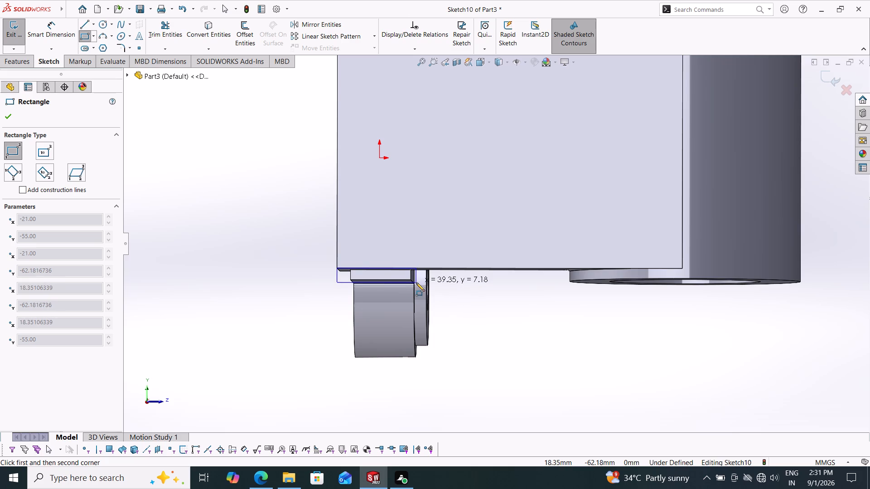
{"action": "left_click", "coordinate": [416, 283]}
Sketch a second corner rectangle about 46 × 4 mm outward from the opposite bottom corner of the upright's outer face.
{"action": "scroll", "coordinate": [425, 287], "scroll_direction": "up", "scroll_amount": 3}
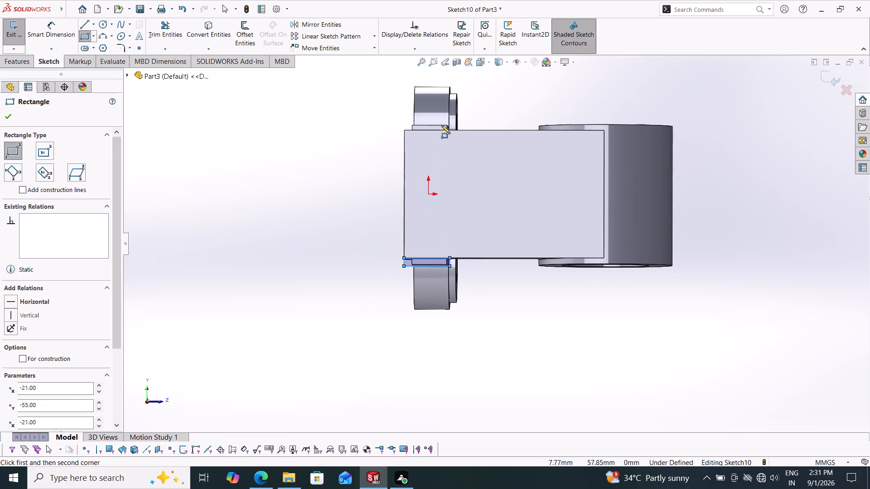
{"action": "scroll", "coordinate": [459, 133], "scroll_direction": "down", "scroll_amount": 4}
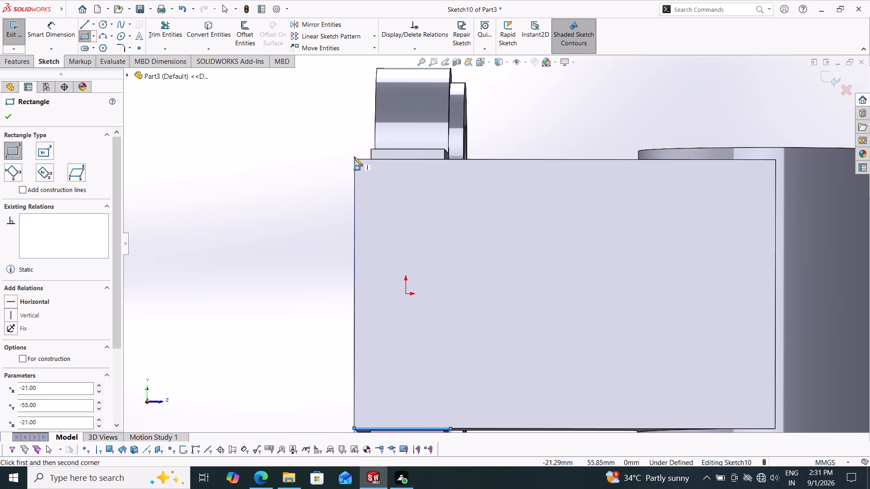
{"action": "left_click", "coordinate": [353, 158]}
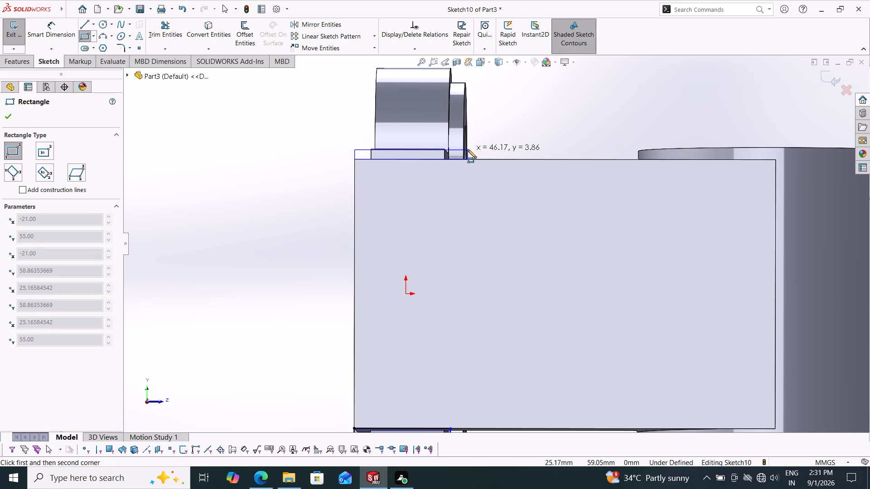
{"action": "left_click", "coordinate": [468, 149]}
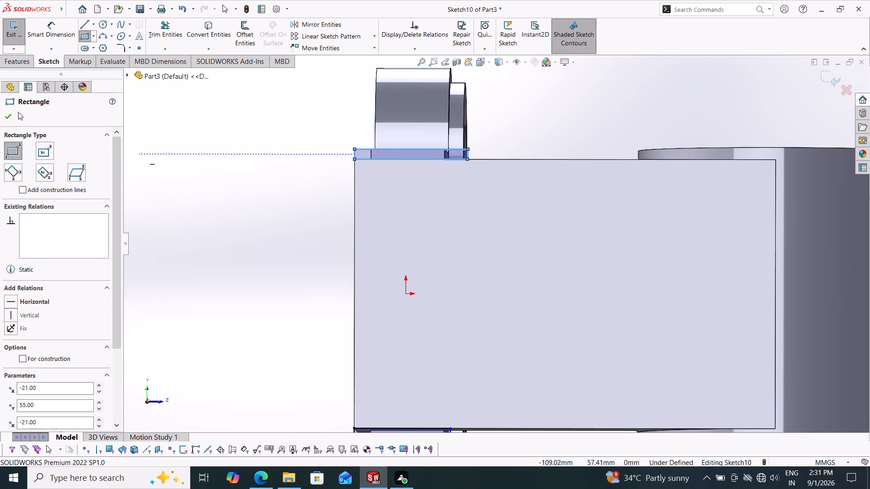
{"action": "left_click", "coordinate": [10, 113]}
Extrude-cut both rectangles with a blind depth of 100 mm along the sides of the plate.
{"action": "left_click", "coordinate": [21, 62]}
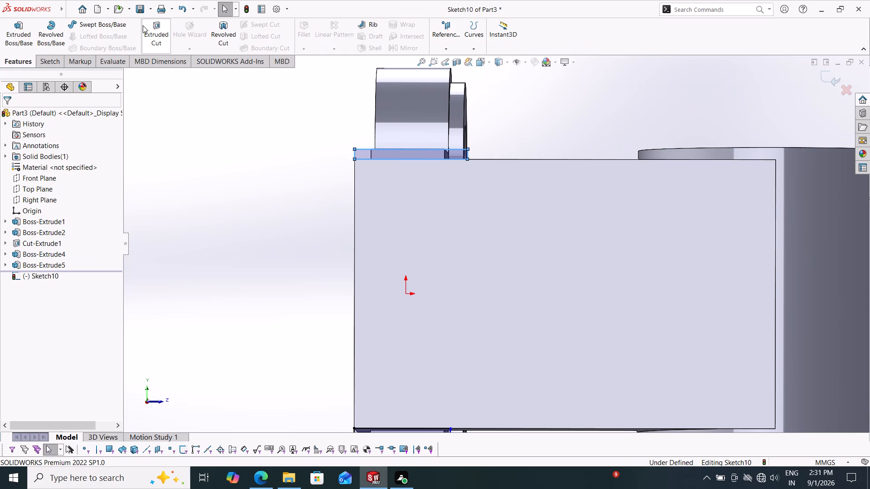
{"action": "left_click", "coordinate": [152, 28]}
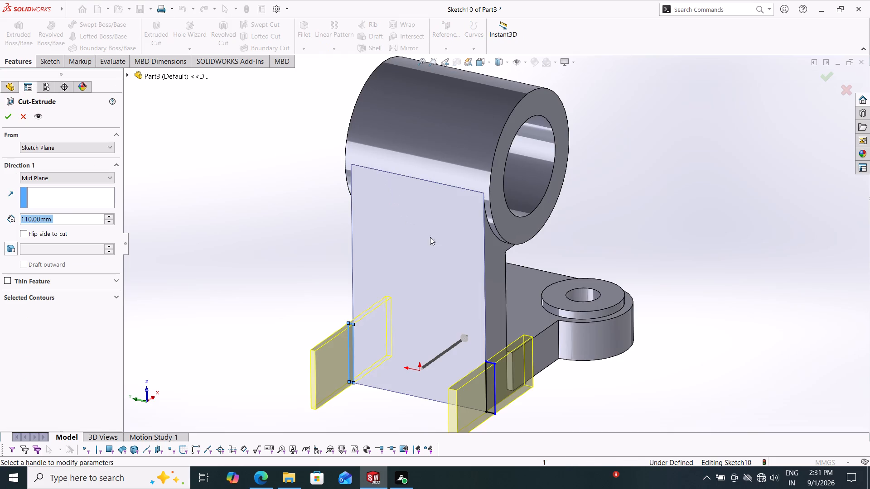
{"action": "middle_click_drag", "start_coordinate": [570, 375], "coordinate": [552, 373]}
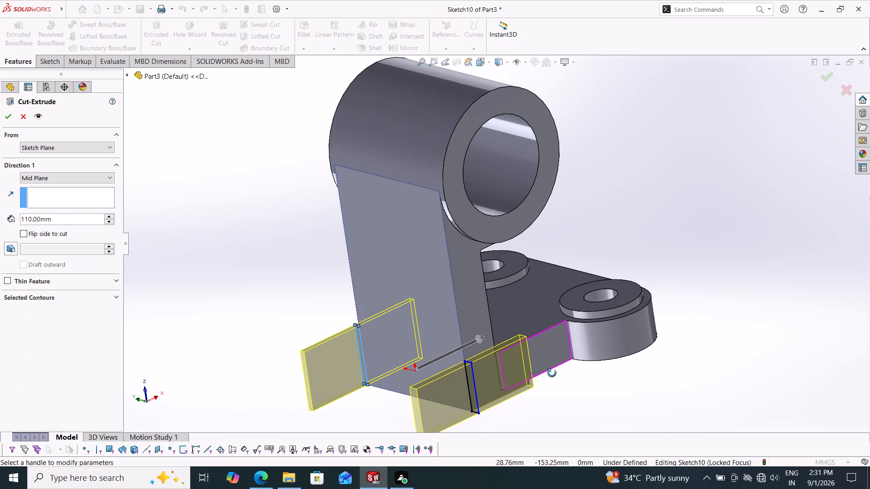
{"action": "middle_click_drag", "start_coordinate": [552, 373], "coordinate": [551, 369]}
{"action": "left_click", "coordinate": [51, 176]}
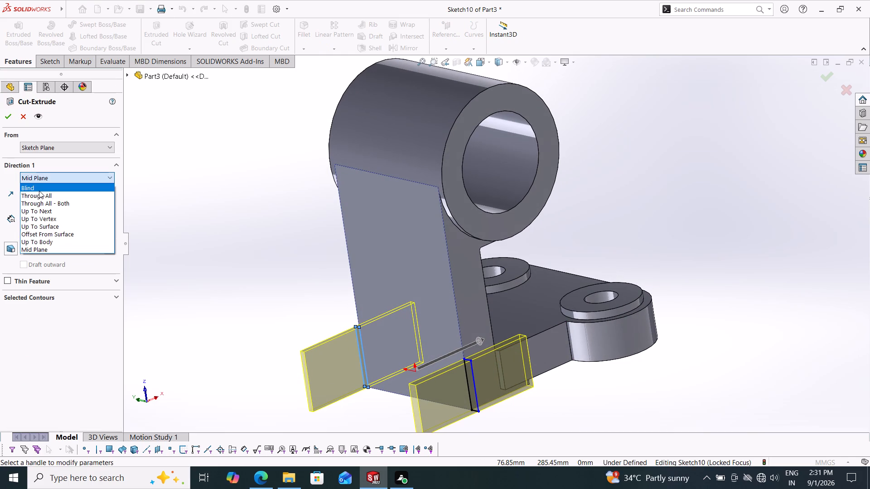
{"action": "left_click", "coordinate": [39, 191]}
{"action": "middle_click_drag", "start_coordinate": [711, 328], "coordinate": [713, 342]}
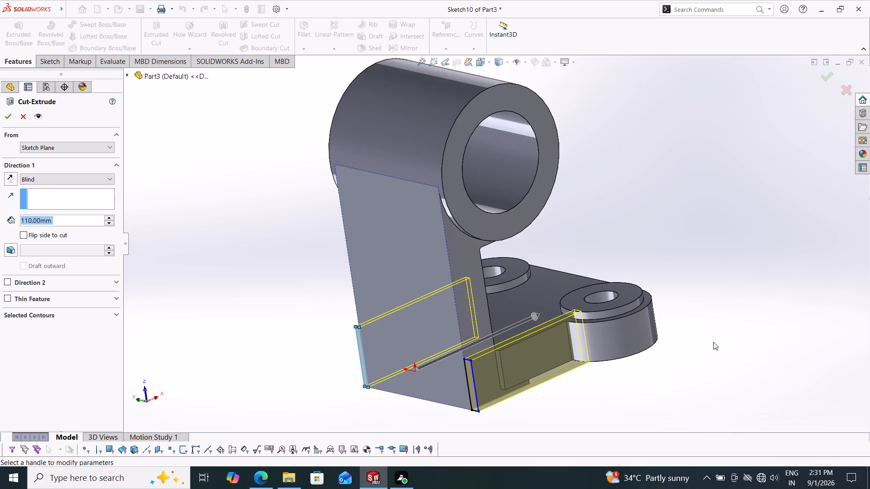
{"action": "middle_click_drag", "start_coordinate": [713, 342], "coordinate": [726, 382]}
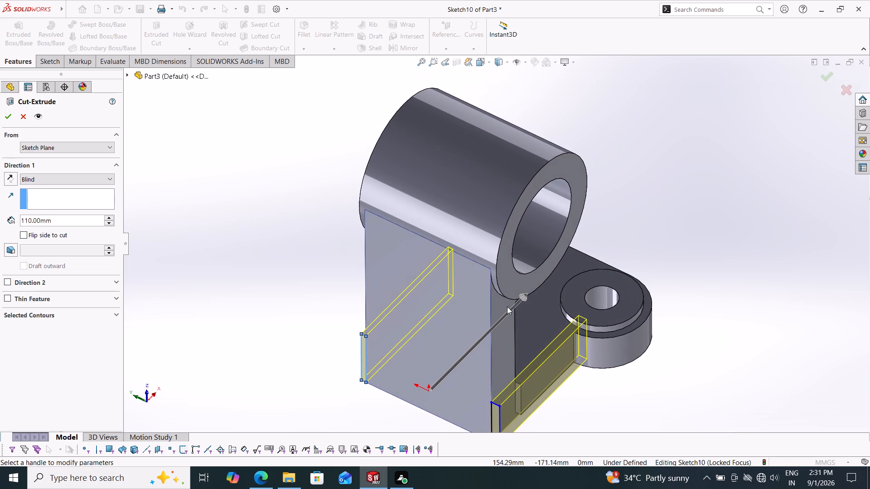
{"action": "left_click", "coordinate": [68, 220]}
{"action": "left_click_drag", "start_coordinate": [70, 220], "coordinate": [0, 220]}
{"action": "type", "text": "100"}
{"action": "key", "text": "Return"}
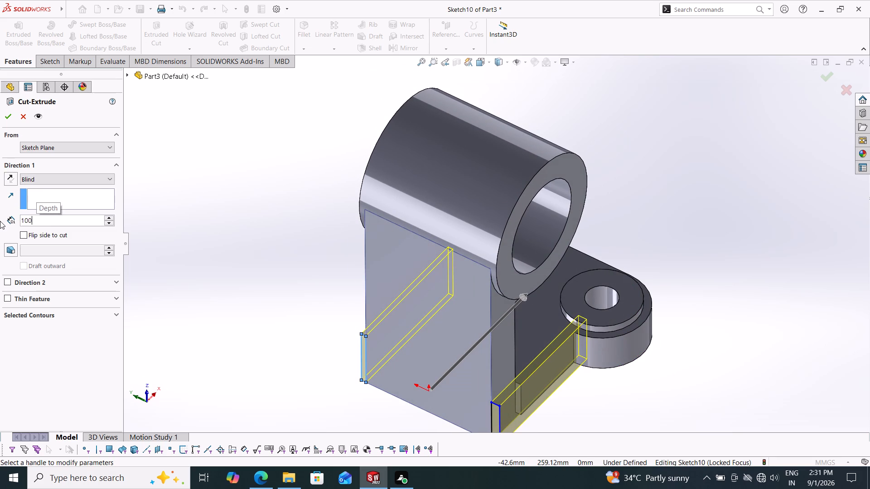
{"action": "middle_click_drag", "start_coordinate": [665, 398], "coordinate": [633, 414]}
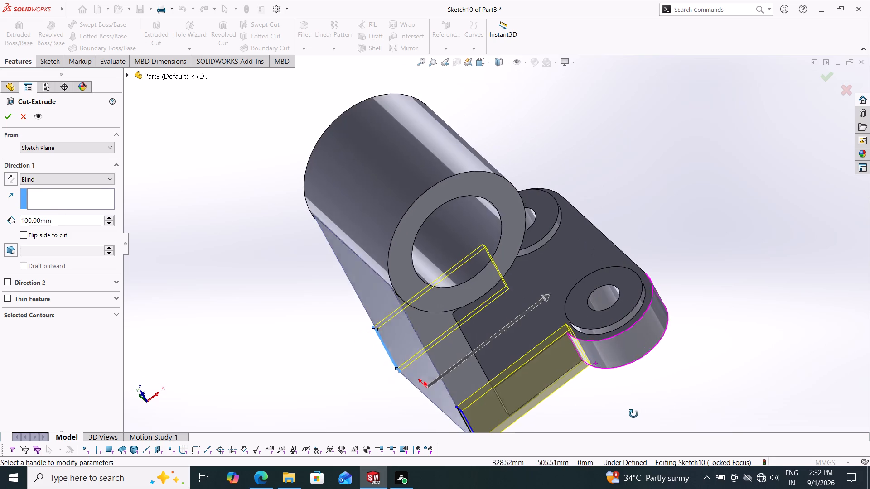
{"action": "middle_click_drag", "start_coordinate": [633, 414], "coordinate": [644, 436]}
{"action": "scroll", "coordinate": [648, 375], "scroll_direction": "down", "scroll_amount": 2}
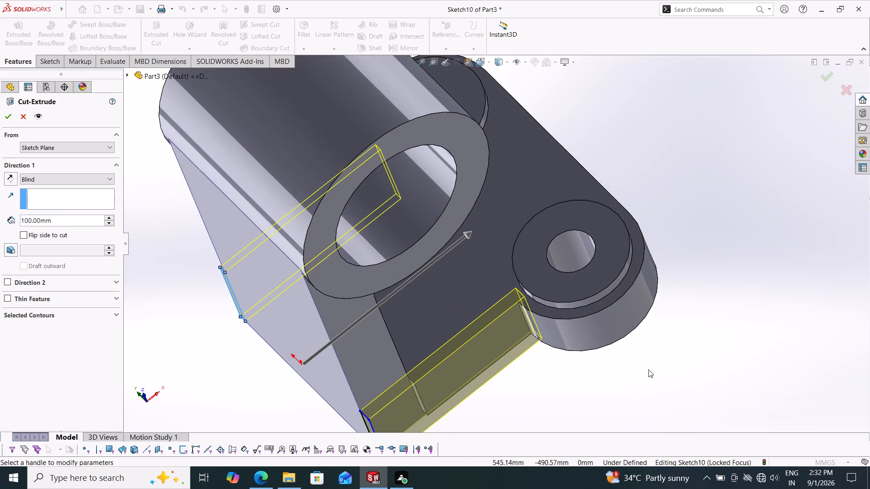
{"action": "middle_click_drag", "start_coordinate": [648, 333], "coordinate": [659, 341]}
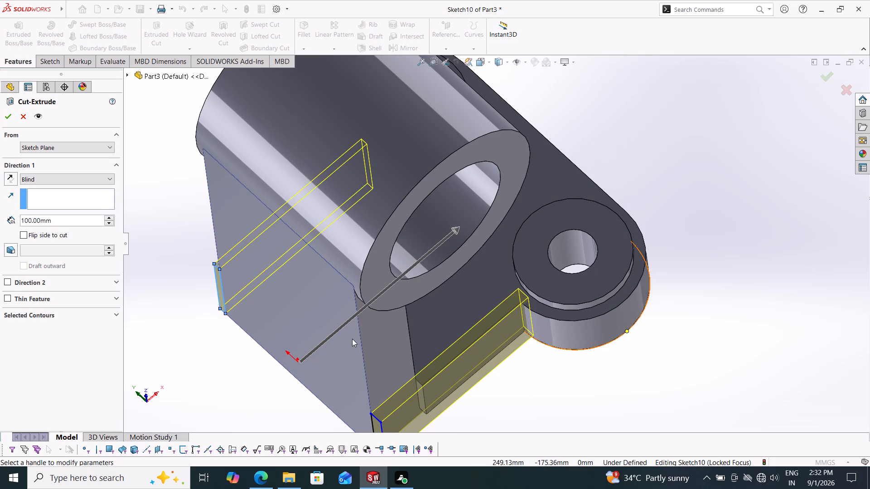
{"action": "left_click", "coordinate": [9, 115]}
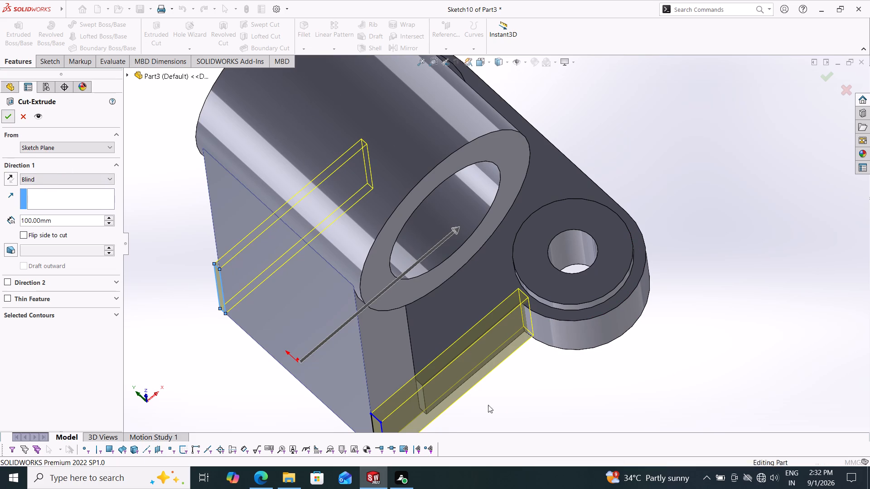
Edit the blind depth of the plate-side cut, trying 95 mm and 96 mm before settling on 97 mm.
{"action": "middle_click_drag", "start_coordinate": [516, 405], "coordinate": [524, 369]}
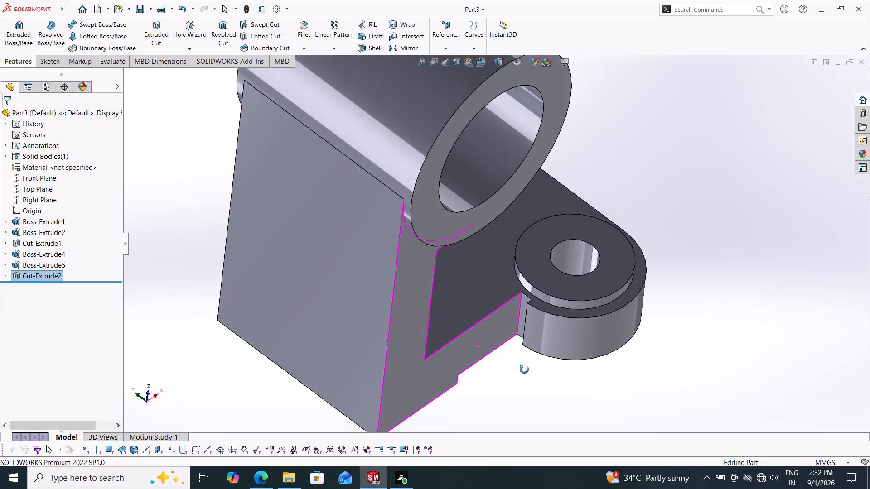
{"action": "middle_click_drag", "start_coordinate": [524, 369], "coordinate": [519, 345]}
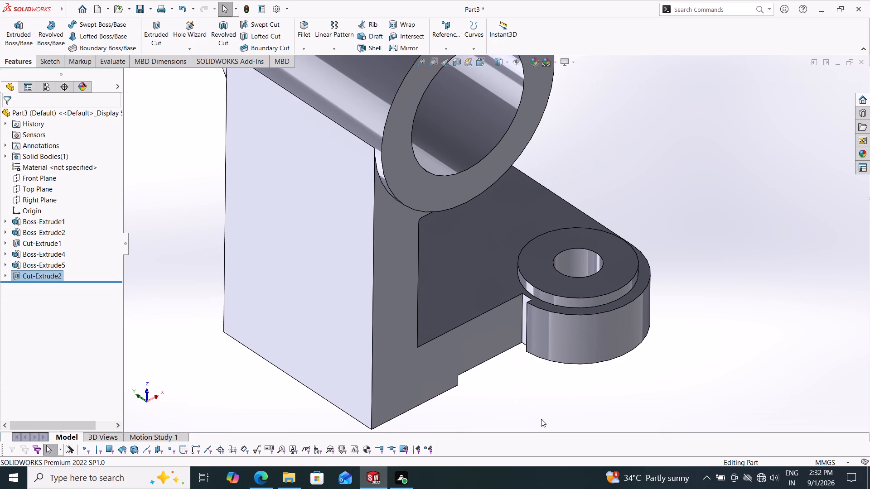
{"action": "left_click", "coordinate": [34, 272]}
{"action": "left_click", "coordinate": [46, 243]}
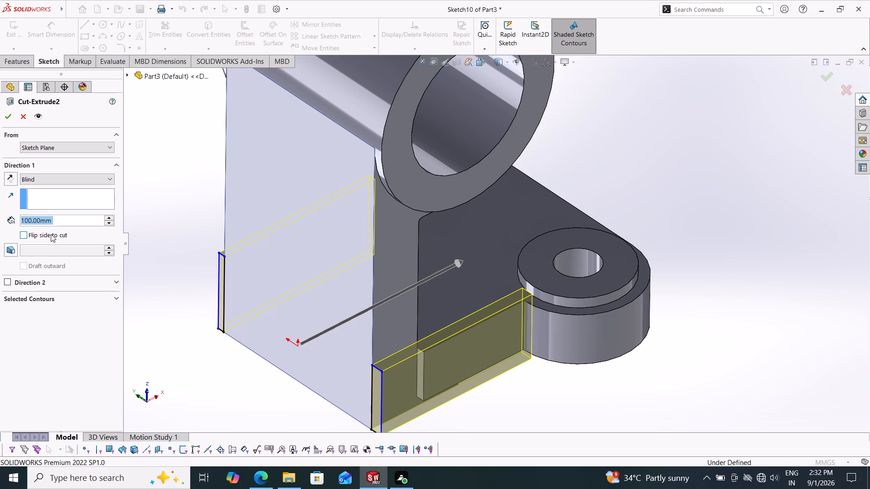
{"action": "type", "text": "95"}
{"action": "key", "text": "Return"}
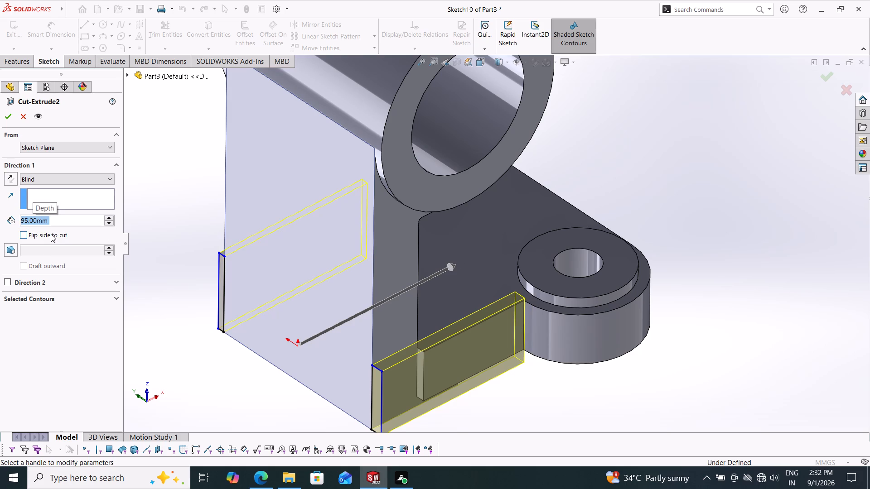
{"action": "middle_click_drag", "start_coordinate": [690, 247], "coordinate": [672, 270]}
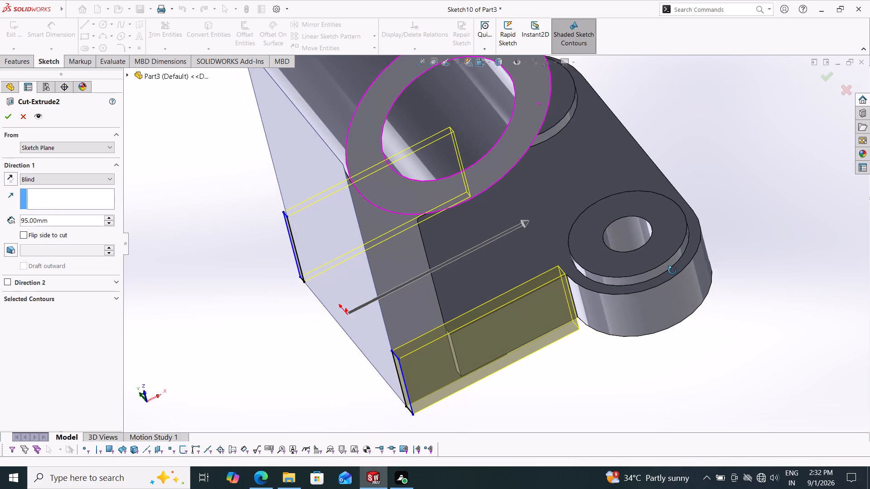
{"action": "middle_click_drag", "start_coordinate": [672, 270], "coordinate": [674, 295]}
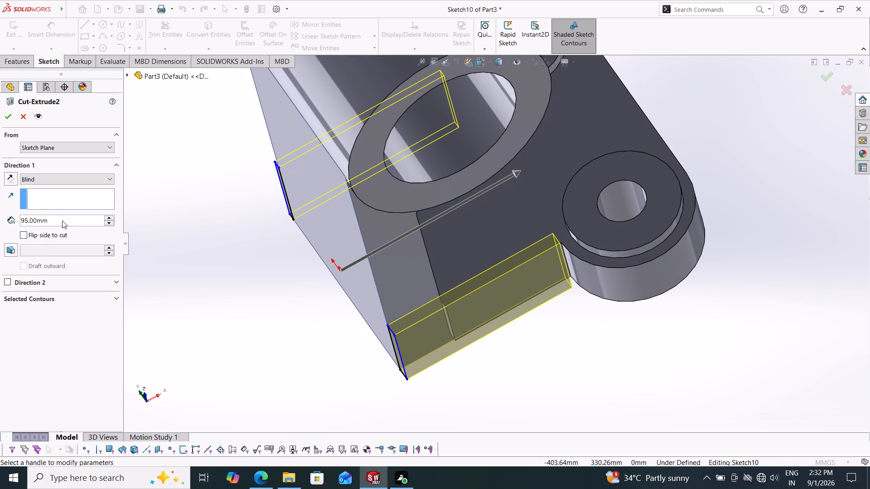
{"action": "left_click", "coordinate": [63, 219]}
{"action": "left_click_drag", "start_coordinate": [63, 219], "coordinate": [0, 218]}
{"action": "type", "text": "96"}
{"action": "key", "text": "Return"}
{"action": "type", "text": "97"}
{"action": "key", "text": "Return"}
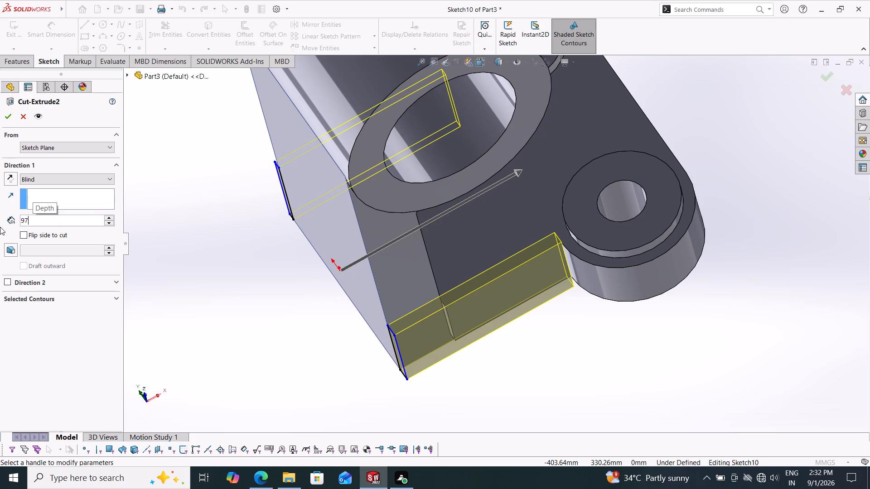
{"action": "scroll", "coordinate": [594, 357], "scroll_direction": "up", "scroll_amount": 1}
{"action": "middle_click_drag", "start_coordinate": [594, 357], "coordinate": [571, 350]}
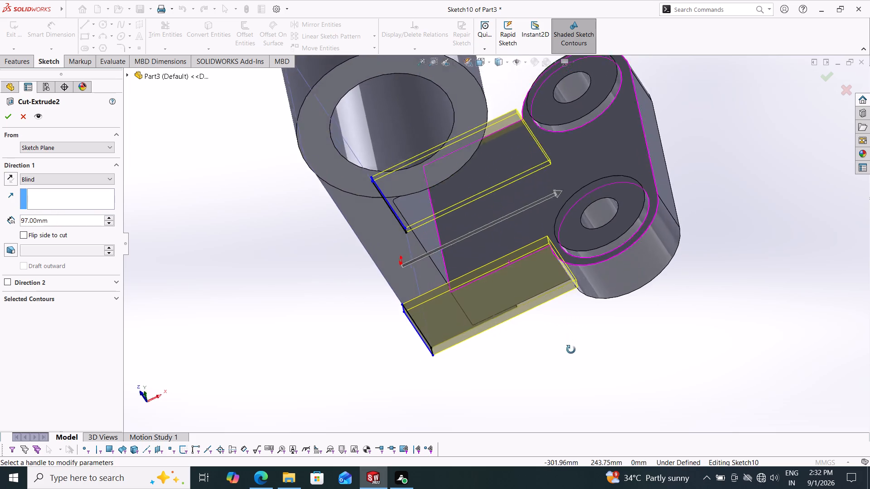
{"action": "middle_click_drag", "start_coordinate": [571, 350], "coordinate": [610, 347]}
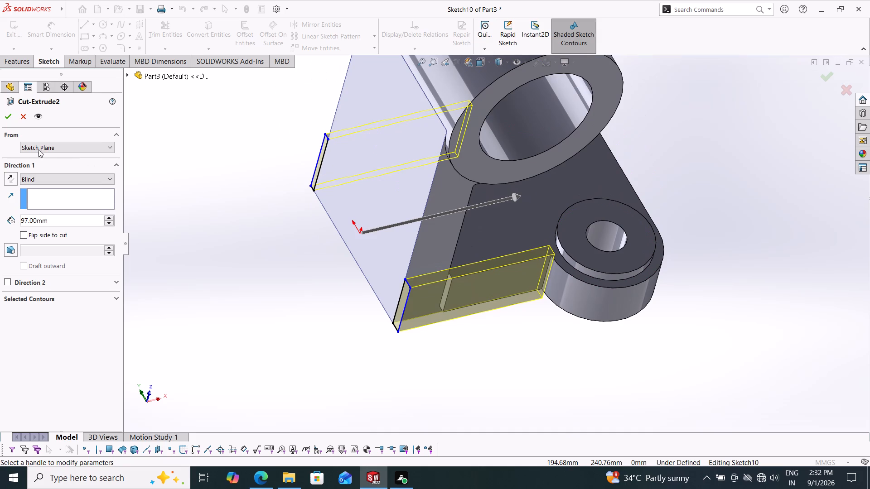
{"action": "left_click", "coordinate": [8, 115]}
Examine the plate-side cuts on both sides of the upright, checking where they meet the round bosses.
{"action": "middle_click", "coordinate": [559, 329]}
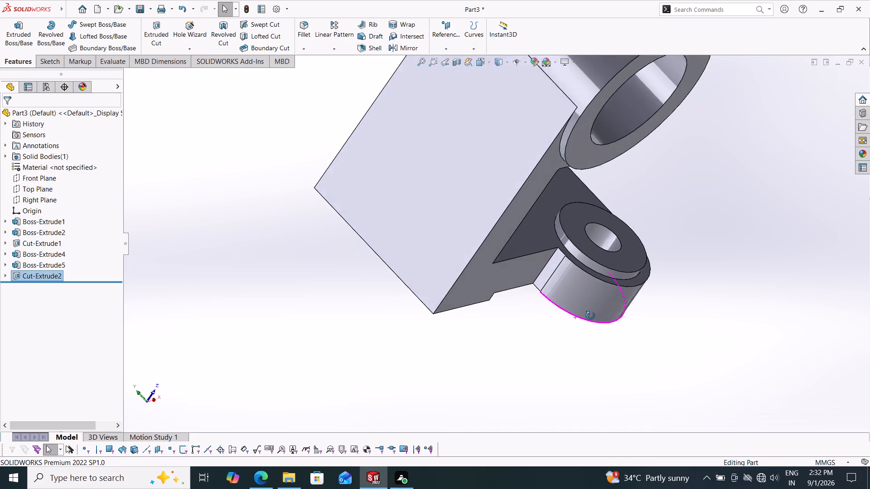
{"action": "scroll", "coordinate": [558, 324], "scroll_direction": "down", "scroll_amount": 2}
{"action": "middle_click_drag", "start_coordinate": [541, 320], "coordinate": [551, 280]}
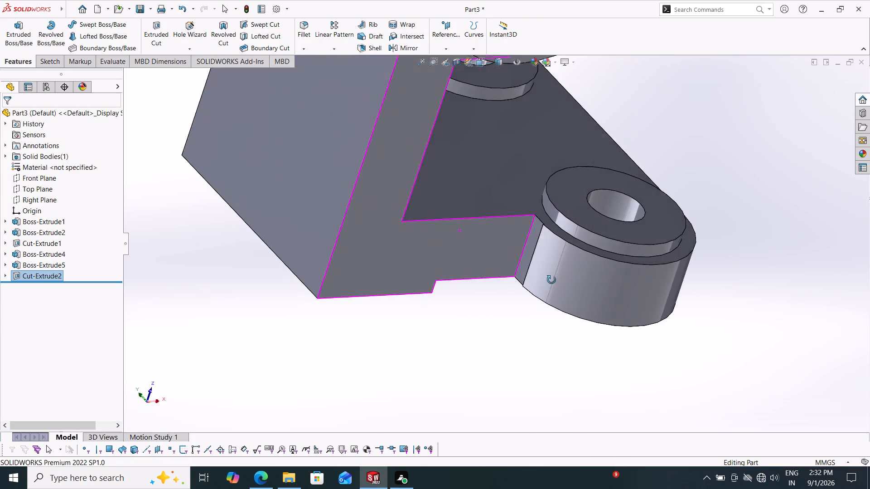
{"action": "middle_click_drag", "start_coordinate": [551, 280], "coordinate": [604, 381]}
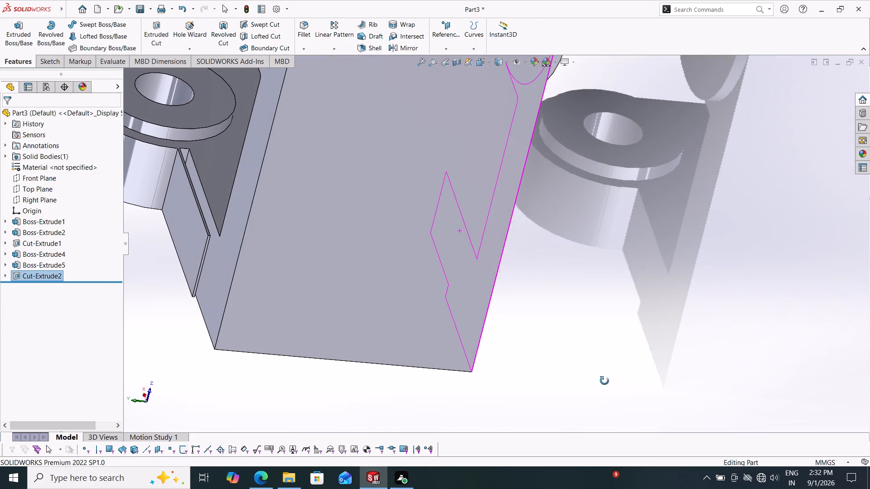
{"action": "middle_click_drag", "start_coordinate": [604, 381], "coordinate": [604, 380]}
{"action": "middle_click_drag", "start_coordinate": [586, 350], "coordinate": [575, 335]}
{"action": "scroll", "coordinate": [579, 327], "scroll_direction": "up", "scroll_amount": 1}
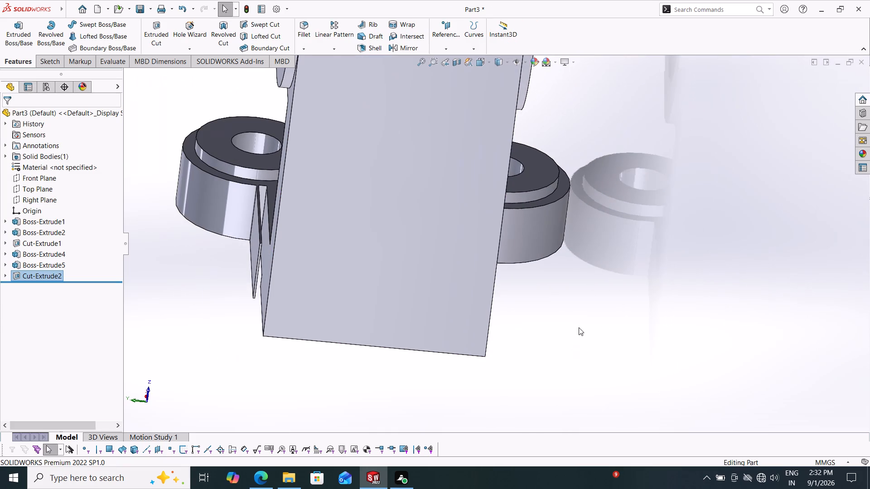
Edit the plate-side cut's sketch, moving one rectangle's outer corner so it extends about 5.7 mm beyond the upright's edge.
{"action": "middle_click_drag", "start_coordinate": [577, 327], "coordinate": [601, 345]}
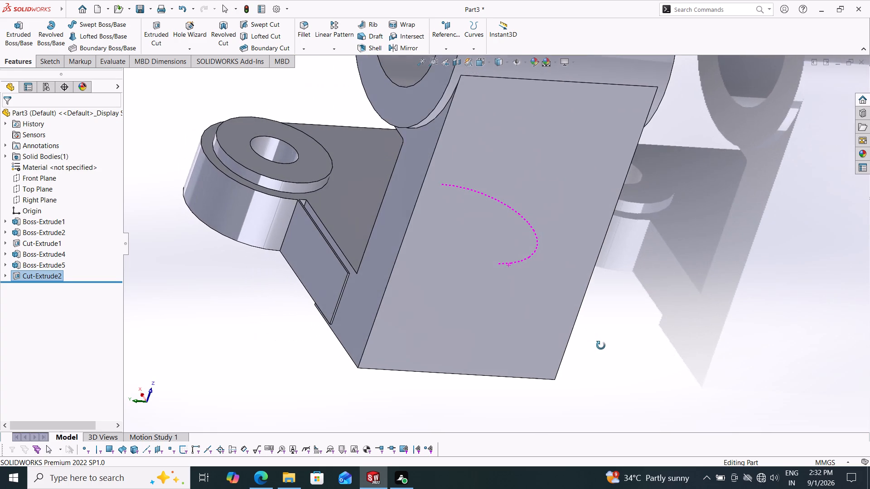
{"action": "middle_click_drag", "start_coordinate": [601, 345], "coordinate": [596, 337]}
{"action": "left_click", "coordinate": [29, 277]}
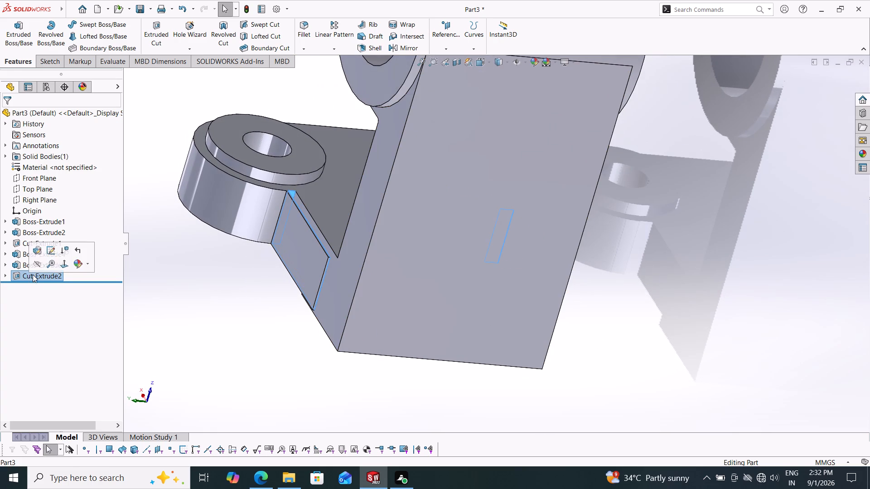
{"action": "left_click", "coordinate": [36, 291]}
{"action": "left_click", "coordinate": [46, 277]}
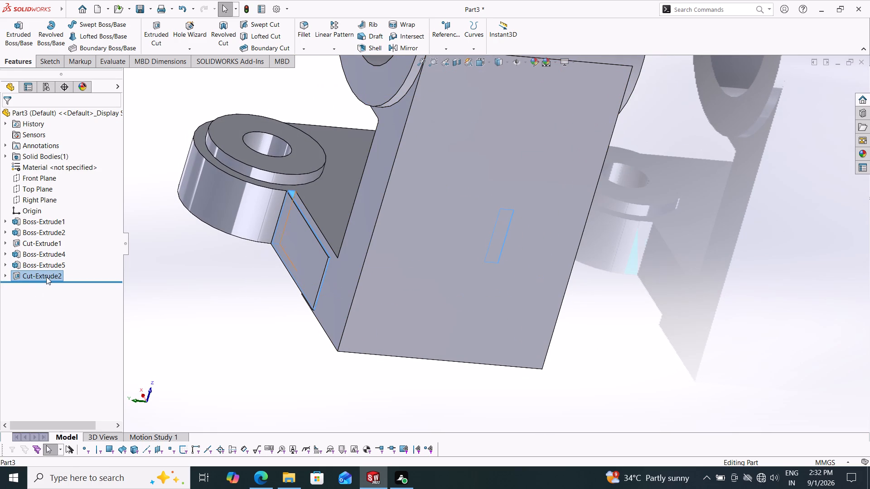
{"action": "left_click", "coordinate": [40, 305]}
{"action": "left_click", "coordinate": [54, 277]}
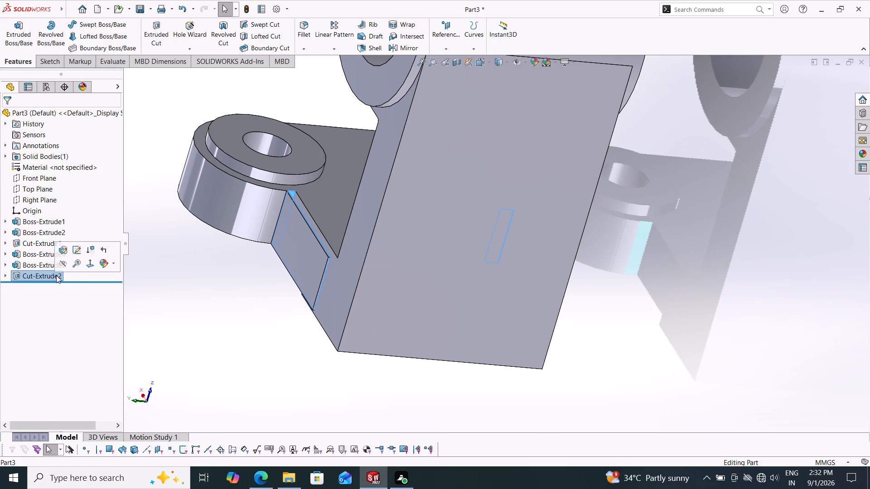
{"action": "left_click", "coordinate": [59, 295]}
{"action": "left_click", "coordinate": [24, 275]}
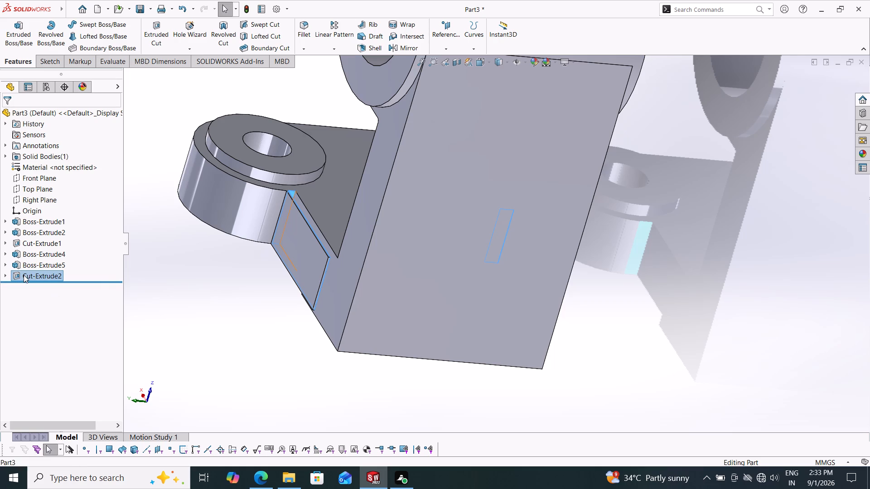
{"action": "left_click", "coordinate": [15, 275]}
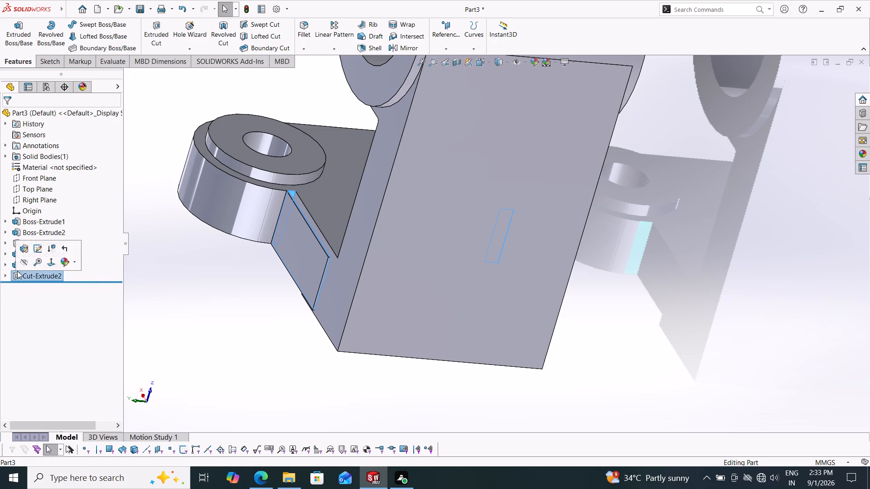
{"action": "left_click", "coordinate": [35, 249]}
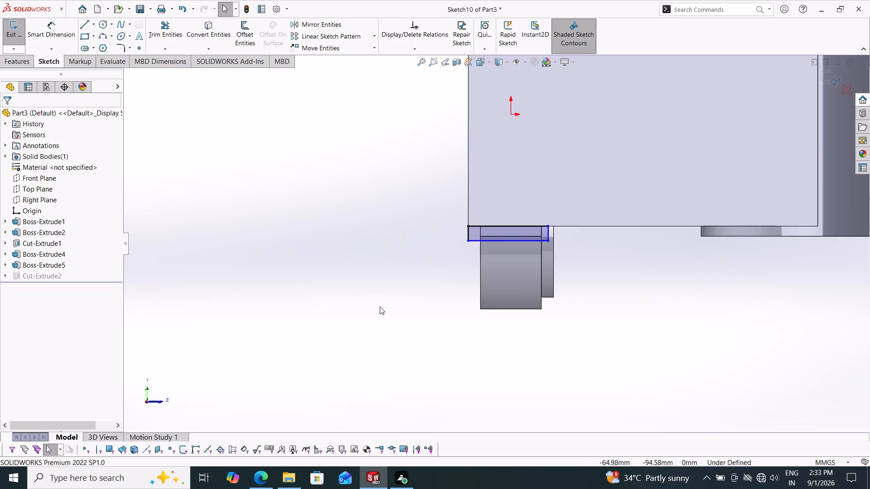
{"action": "scroll", "coordinate": [393, 307], "scroll_direction": "up", "scroll_amount": 2}
{"action": "scroll", "coordinate": [430, 307], "scroll_direction": "up", "scroll_amount": 2}
{"action": "scroll", "coordinate": [516, 127], "scroll_direction": "down", "scroll_amount": 5}
{"action": "scroll", "coordinate": [555, 142], "scroll_direction": "down", "scroll_amount": 3}
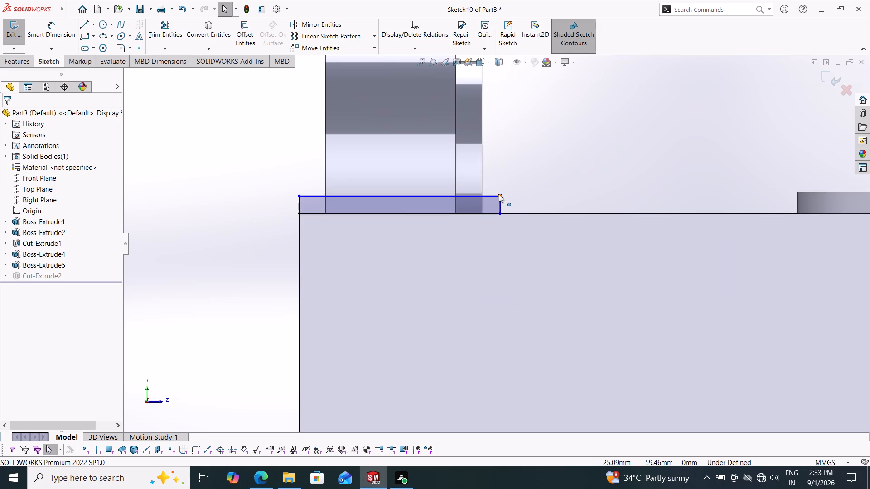
{"action": "left_click_drag", "start_coordinate": [499, 194], "coordinate": [498, 186]}
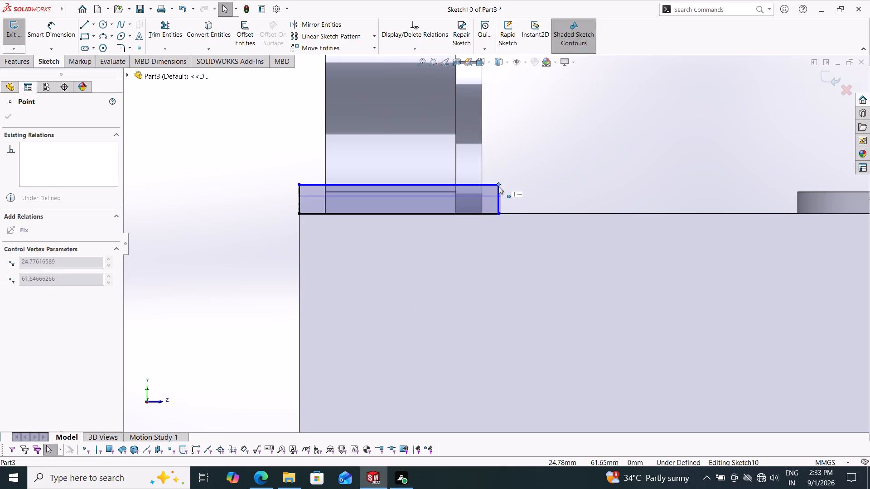
{"action": "left_click_drag", "start_coordinate": [498, 186], "coordinate": [498, 189]}
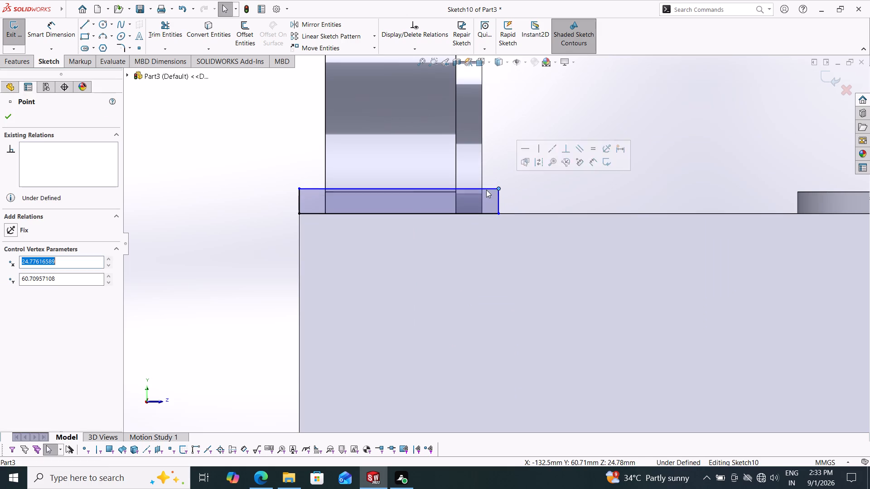
{"action": "left_click", "coordinate": [4, 119]}
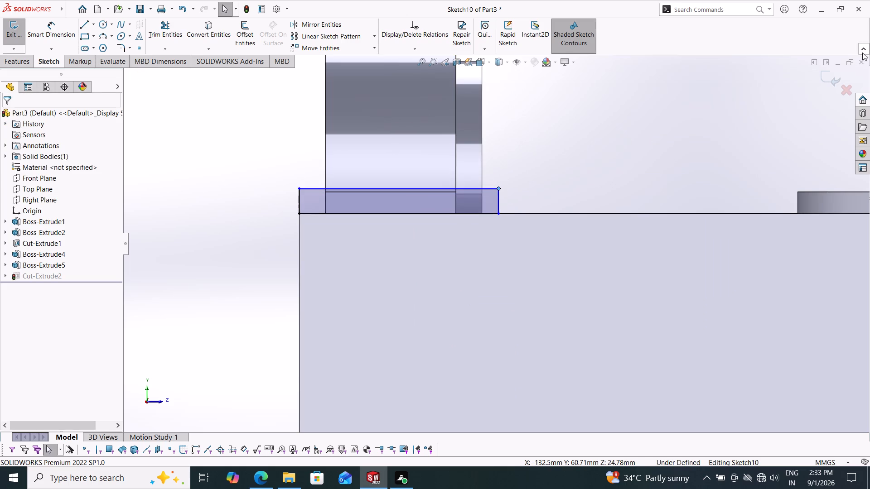
{"action": "left_click", "coordinate": [828, 76]}
Examine the bracket from all sides, checking the trimmed plate sides, the bosses and the step on the underside.
{"action": "scroll", "coordinate": [686, 237], "scroll_direction": "up", "scroll_amount": 3}
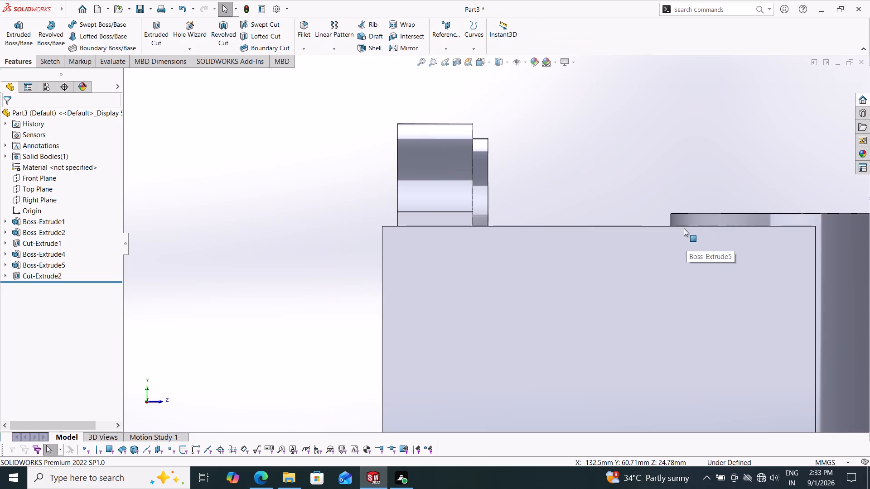
{"action": "middle_click_drag", "start_coordinate": [354, 244], "coordinate": [373, 305]}
{"action": "scroll", "coordinate": [392, 294], "scroll_direction": "up", "scroll_amount": 4}
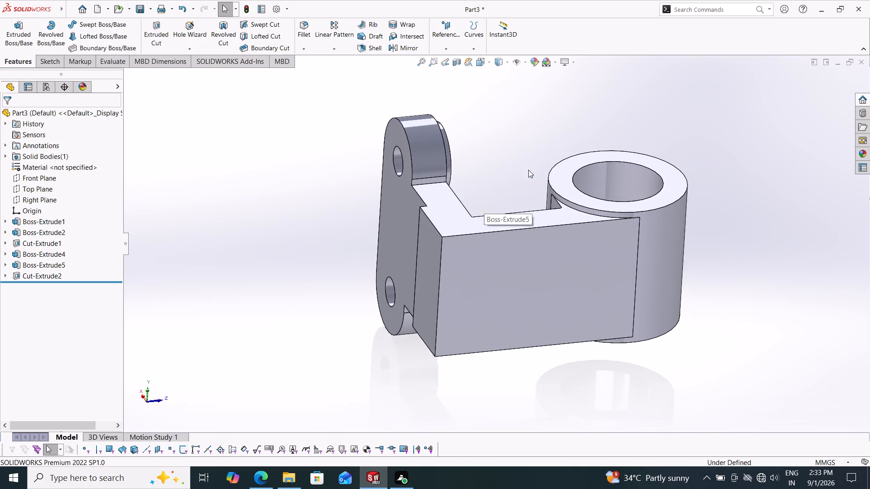
{"action": "middle_click_drag", "start_coordinate": [528, 172], "coordinate": [420, 110]}
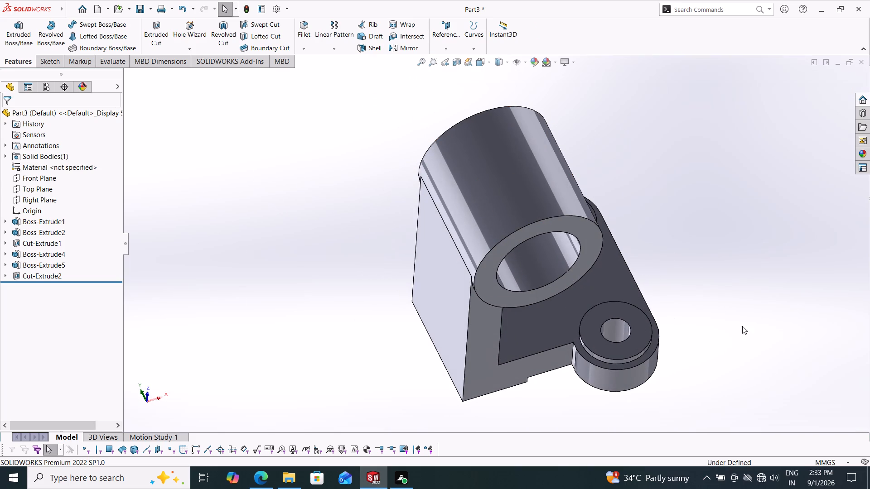
{"action": "middle_click_drag", "start_coordinate": [730, 290], "coordinate": [717, 231]}
{"action": "middle_click_drag", "start_coordinate": [730, 330], "coordinate": [660, 318]}
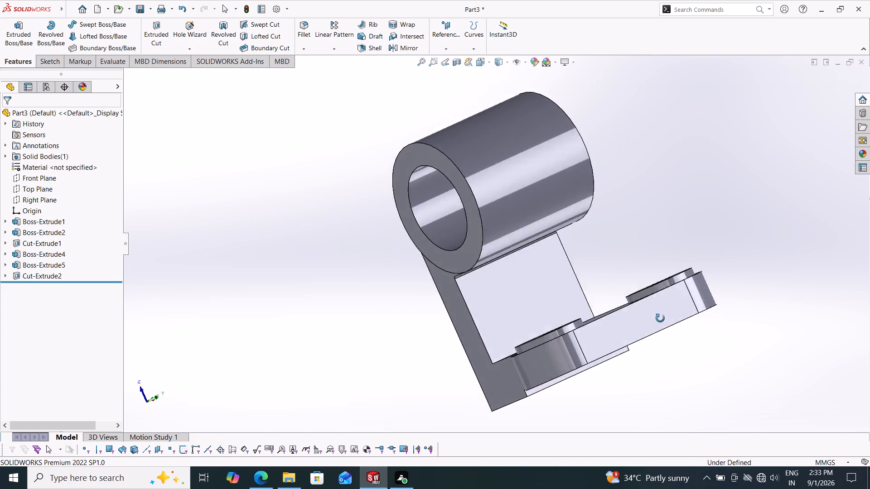
{"action": "middle_click_drag", "start_coordinate": [660, 318], "coordinate": [711, 339]}
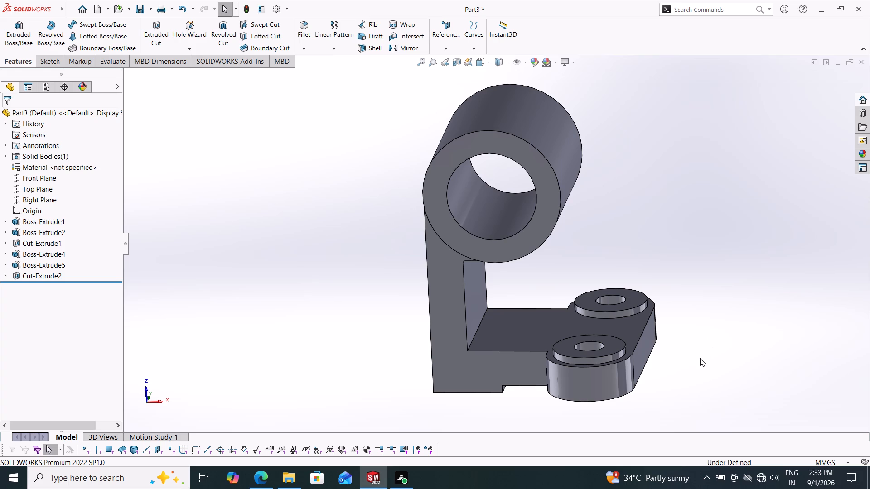
{"action": "middle_click_drag", "start_coordinate": [681, 319], "coordinate": [657, 279]}
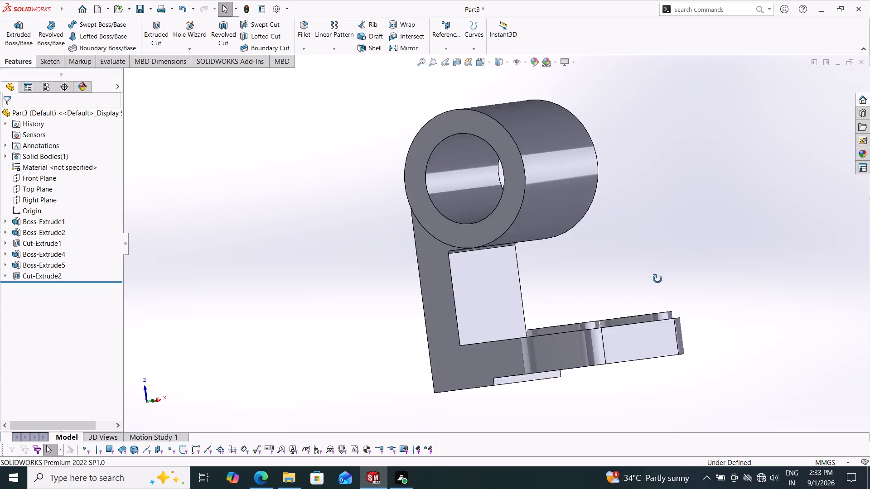
{"action": "middle_click_drag", "start_coordinate": [657, 279], "coordinate": [667, 216]}
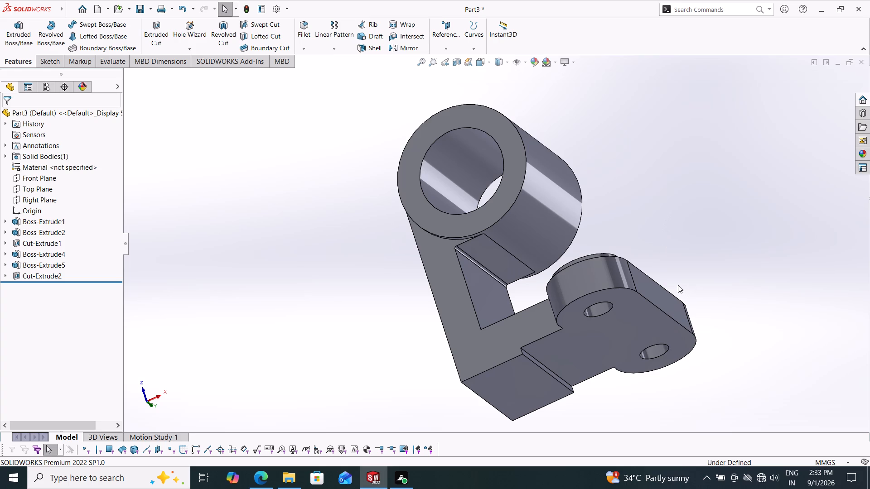
{"action": "middle_click_drag", "start_coordinate": [606, 225], "coordinate": [619, 256]}
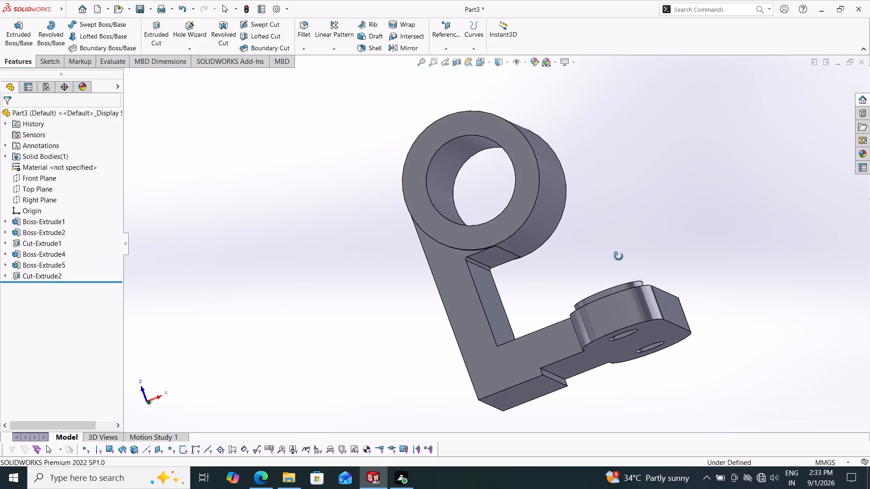
{"action": "middle_click_drag", "start_coordinate": [619, 256], "coordinate": [838, 206]}
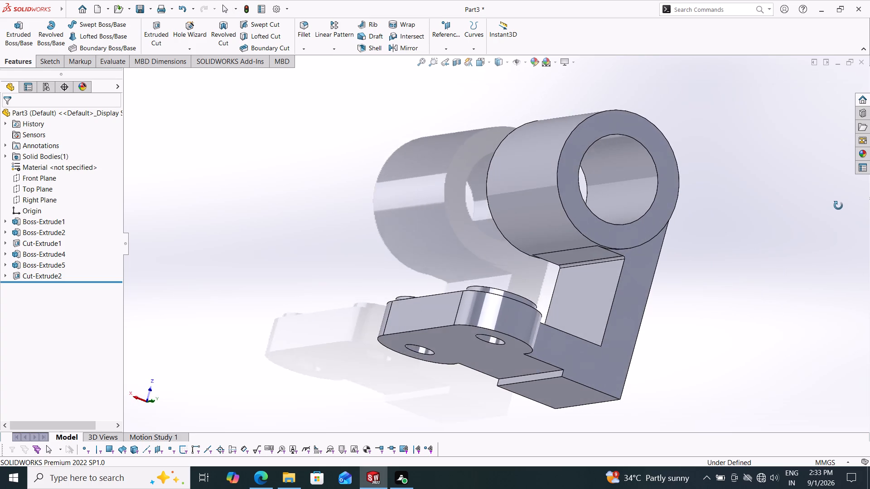
{"action": "middle_click_drag", "start_coordinate": [838, 206], "coordinate": [816, 209]}
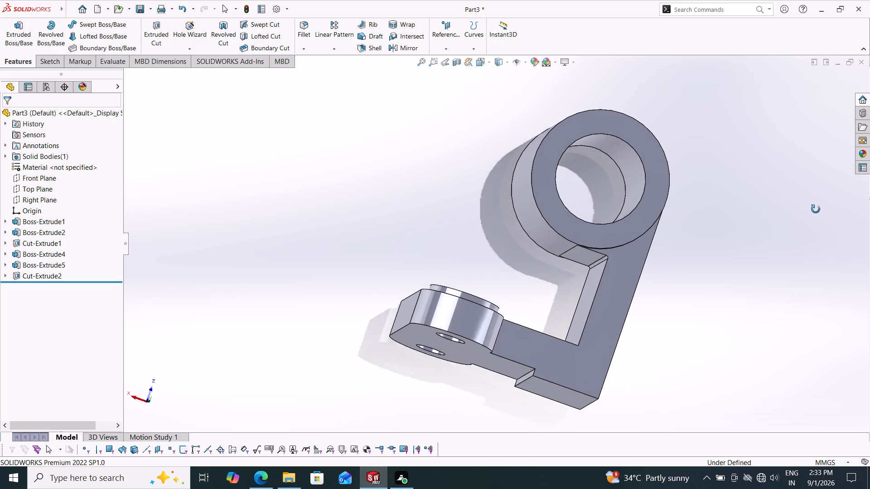
{"action": "middle_click_drag", "start_coordinate": [816, 209], "coordinate": [817, 219]}
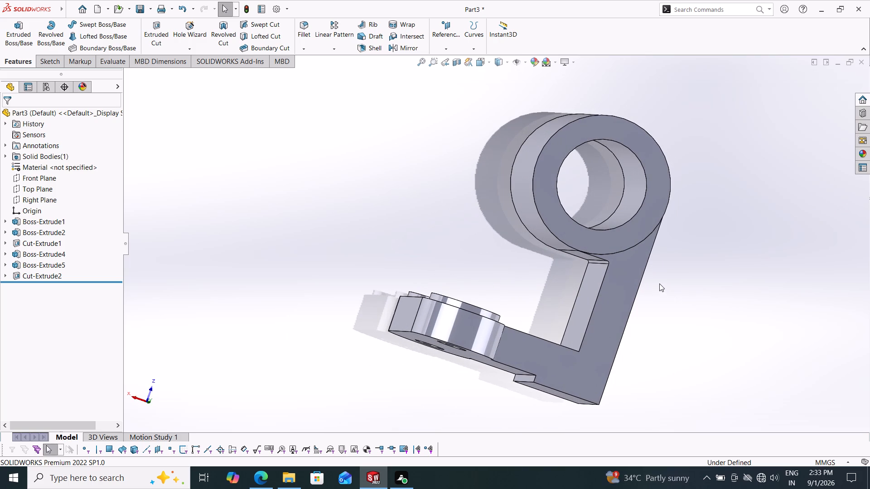
Open a new sketch on the plate's flat end face between the two round bosses.
{"action": "middle_click_drag", "start_coordinate": [304, 304], "coordinate": [376, 351]}
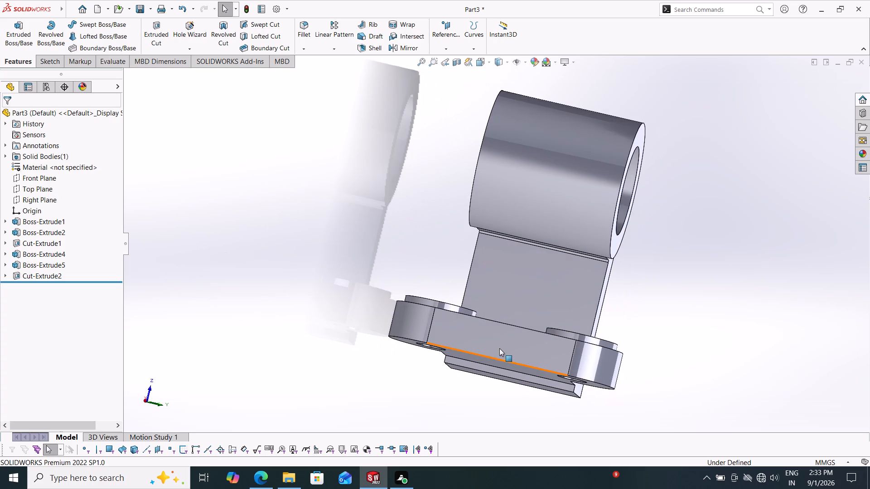
{"action": "left_click", "coordinate": [503, 346]}
{"action": "left_click", "coordinate": [541, 316]}
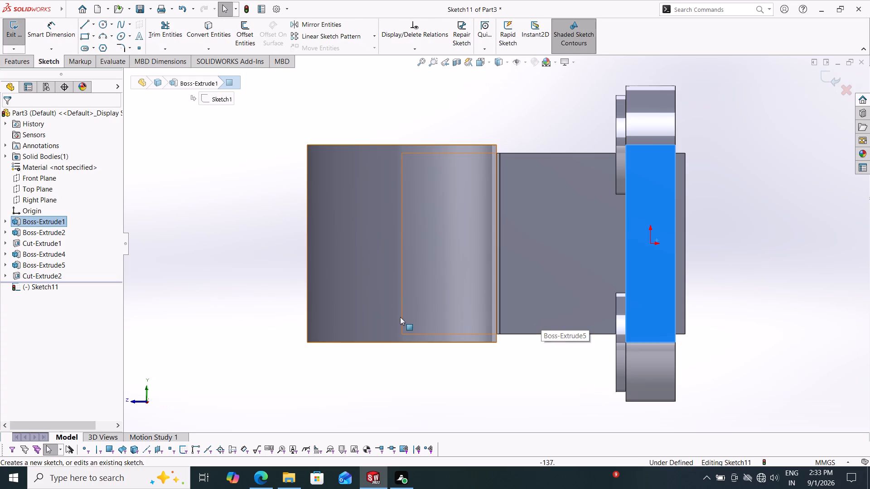
{"action": "key", "text": "Escape"}
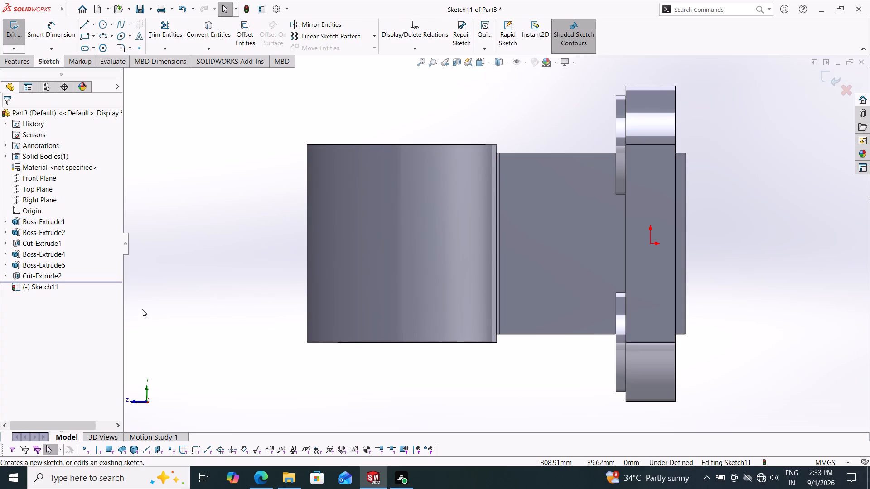
Examine the upright, hollow cylinder and plate from several angles while the end-face sketch is open.
{"action": "middle_click_drag", "start_coordinate": [257, 356], "coordinate": [274, 297]}
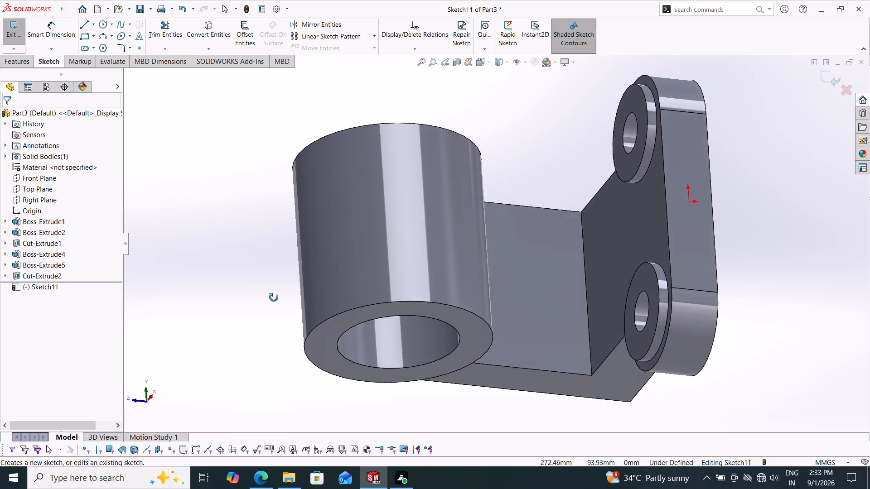
{"action": "middle_click_drag", "start_coordinate": [274, 297], "coordinate": [308, 172]}
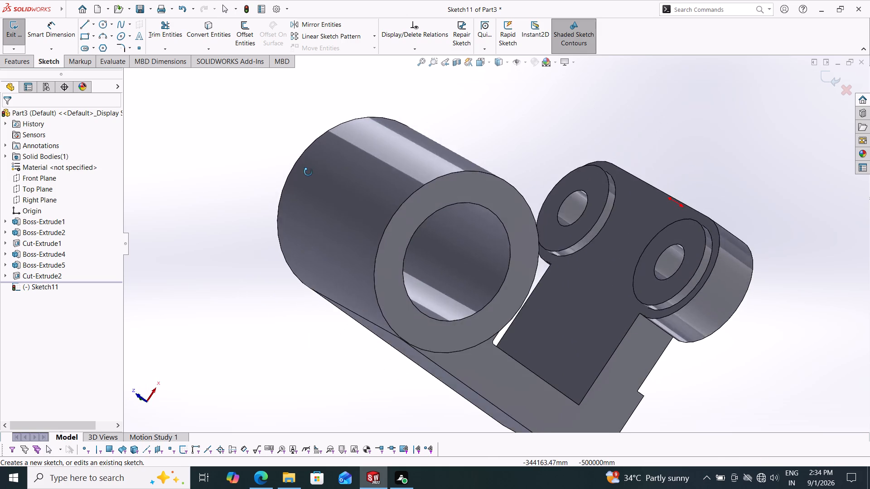
{"action": "middle_click_drag", "start_coordinate": [308, 172], "coordinate": [251, 160]}
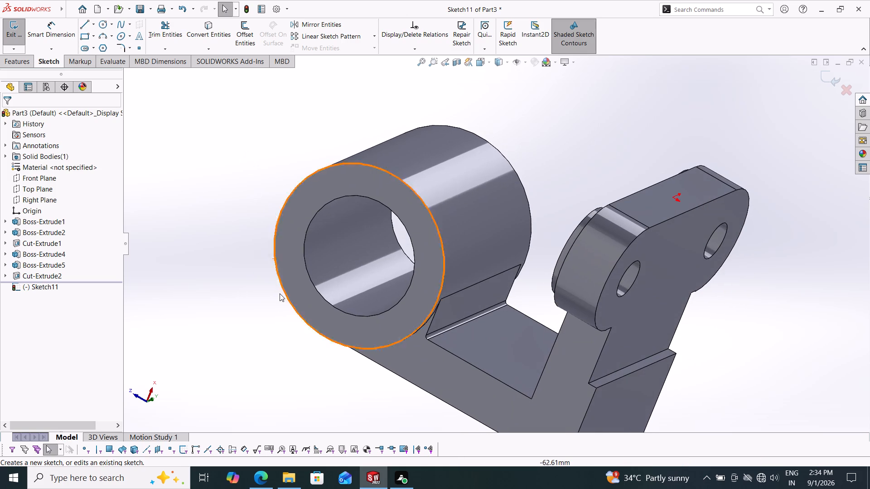
{"action": "middle_click_drag", "start_coordinate": [258, 295], "coordinate": [266, 290]}
{"action": "scroll", "coordinate": [255, 255], "scroll_direction": "up", "scroll_amount": 1}
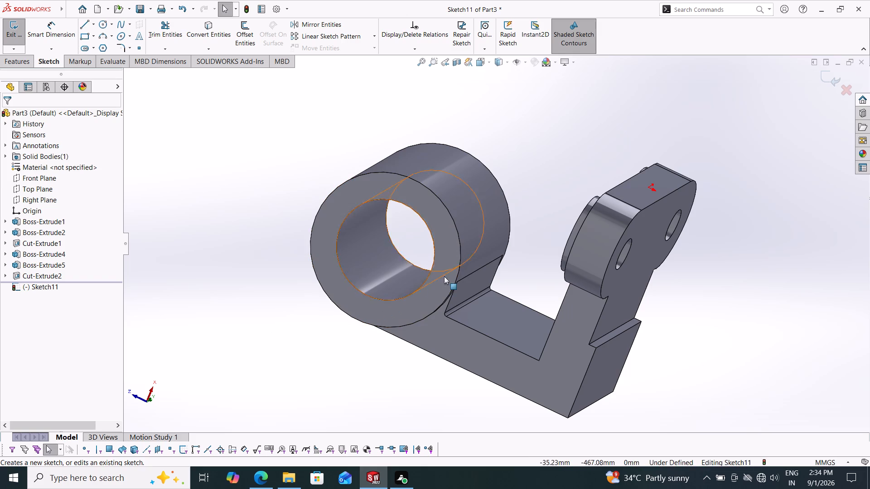
{"action": "scroll", "coordinate": [612, 213], "scroll_direction": "up", "scroll_amount": 1}
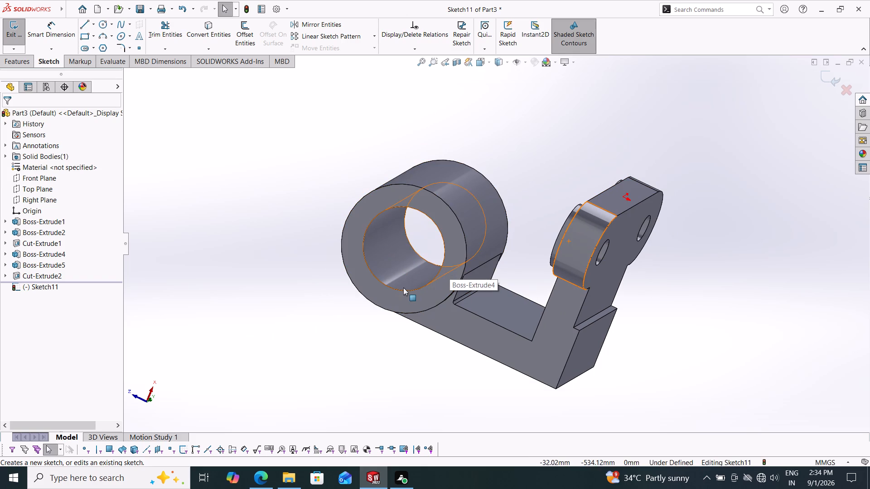
{"action": "middle_click_drag", "start_coordinate": [234, 285], "coordinate": [500, 309]}
{"action": "scroll", "coordinate": [402, 214], "scroll_direction": "up", "scroll_amount": 1}
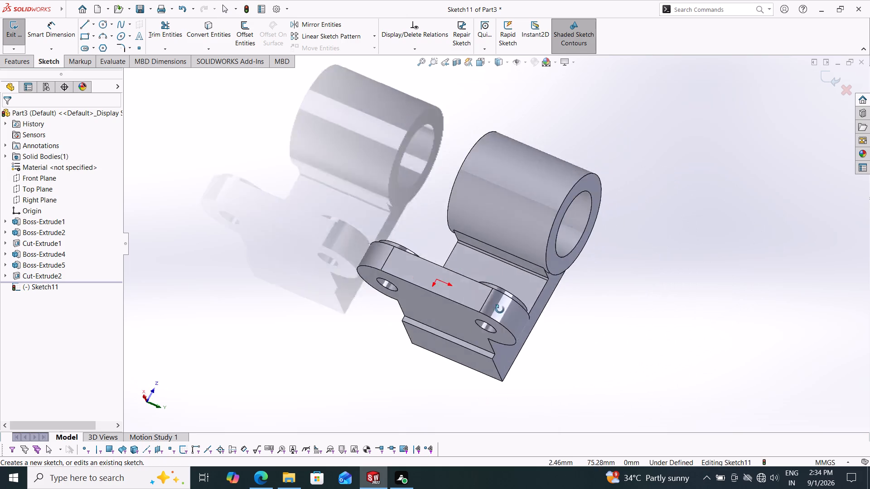
{"action": "middle_click_drag", "start_coordinate": [500, 309], "coordinate": [445, 335]}
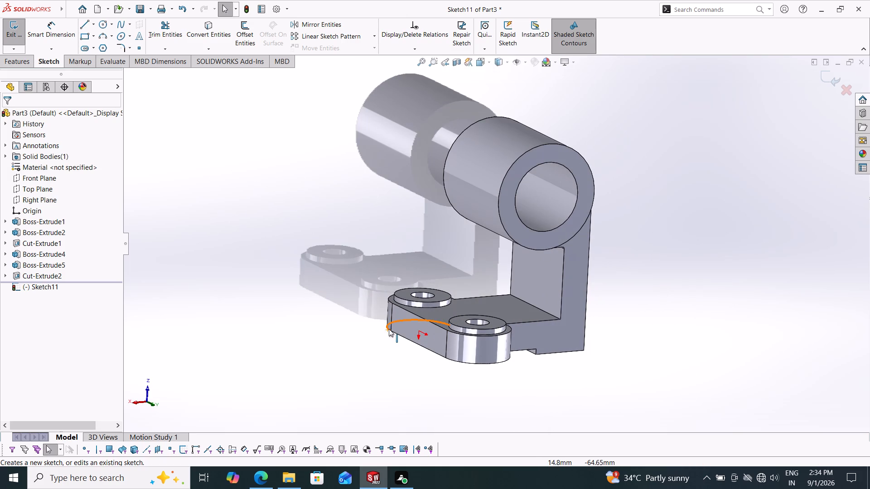
{"action": "middle_click_drag", "start_coordinate": [342, 302], "coordinate": [455, 304]}
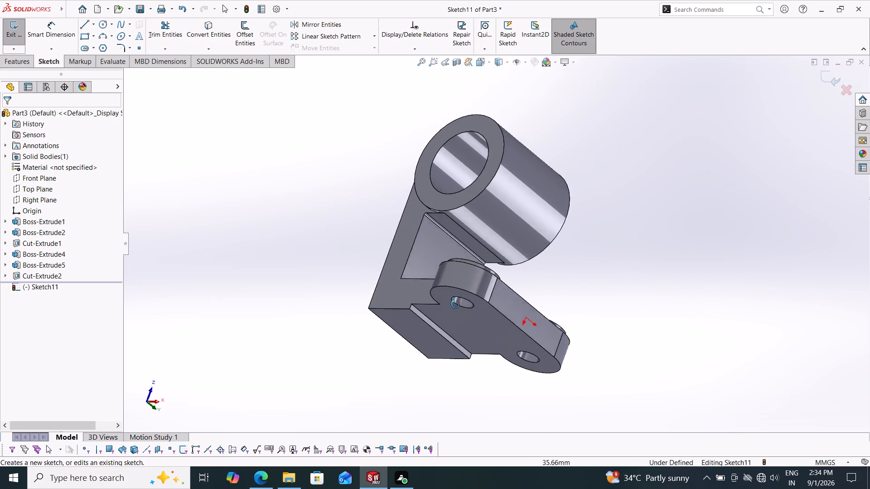
{"action": "middle_click_drag", "start_coordinate": [455, 304], "coordinate": [387, 358]}
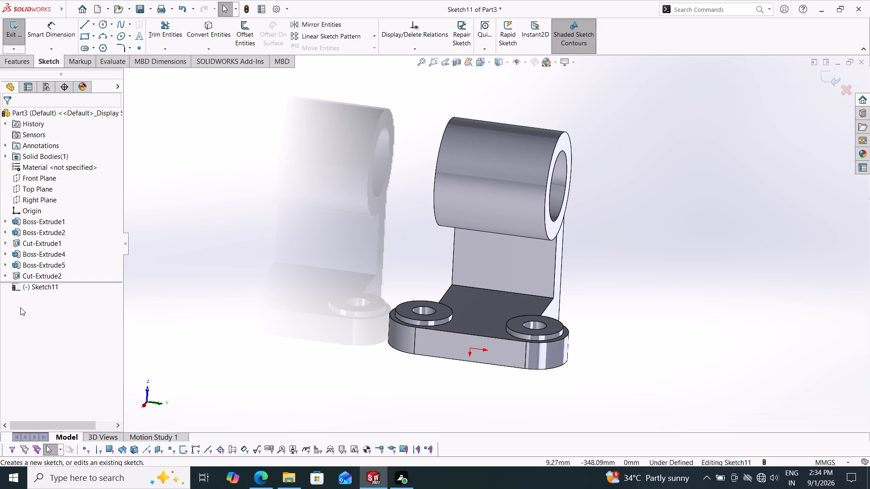
Leave the empty end-face sketch and open a new sketch on the Top Plane, viewed normal to it from below.
{"action": "left_click", "coordinate": [39, 188]}
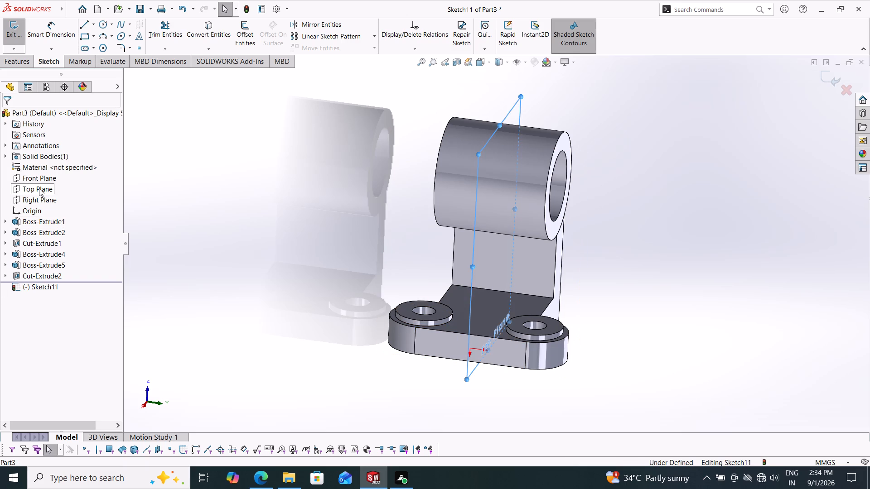
{"action": "left_click", "coordinate": [49, 172]}
{"action": "left_click", "coordinate": [36, 184]}
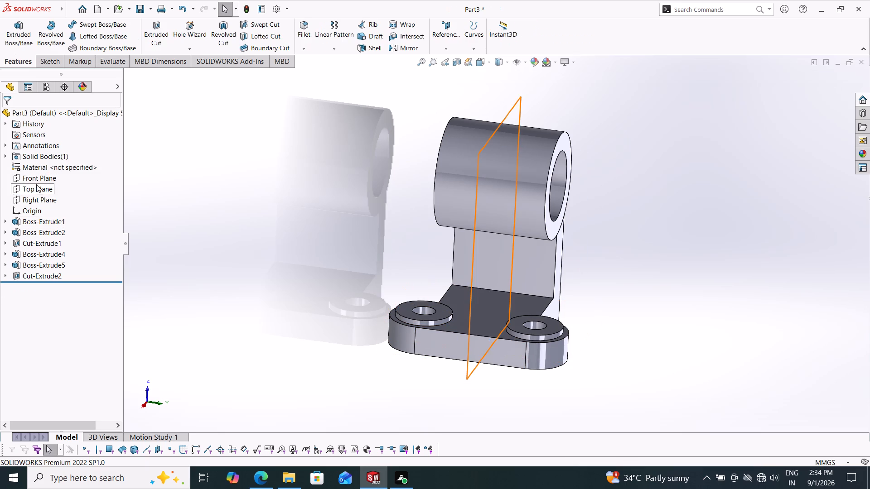
{"action": "left_click", "coordinate": [44, 172]}
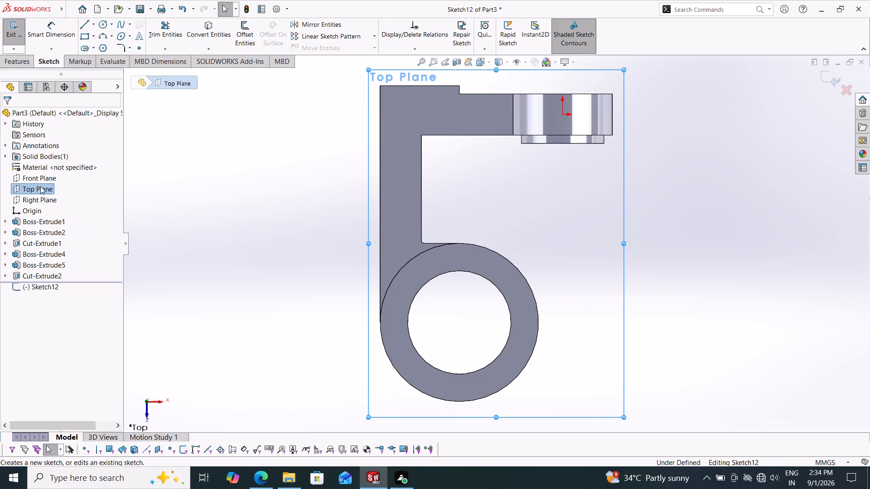
{"action": "left_click", "coordinate": [13, 187]}
{"action": "left_click", "coordinate": [63, 172]}
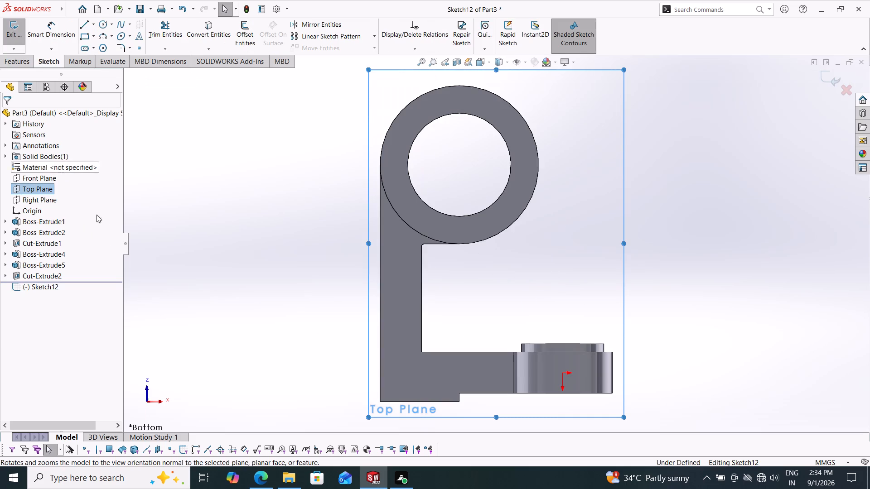
{"action": "key", "text": "Escape"}
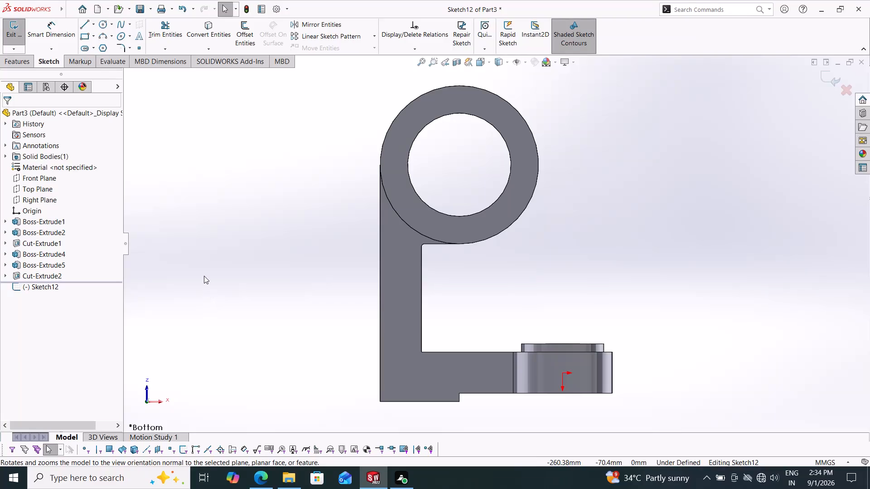
Draw a horizontal construction line from the hollow cylinder's centre outward past the upright's back, and set its length to 110 mm.
{"action": "left_click", "coordinate": [95, 24]}
{"action": "left_click", "coordinate": [95, 45]}
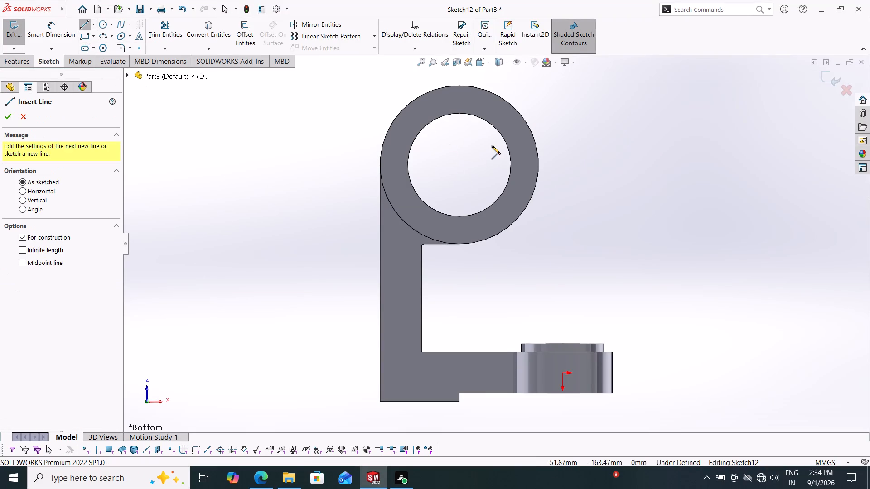
{"action": "left_click", "coordinate": [459, 165]}
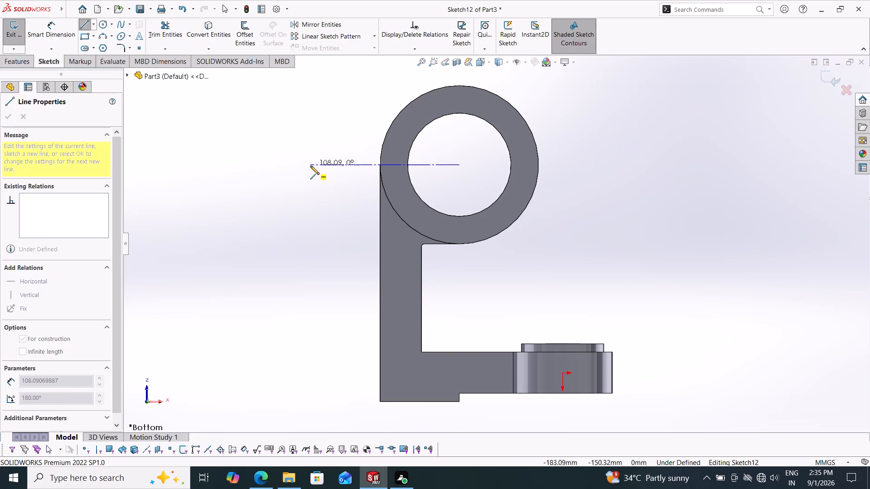
{"action": "left_click", "coordinate": [310, 166]}
{"action": "key", "text": "Escape"}
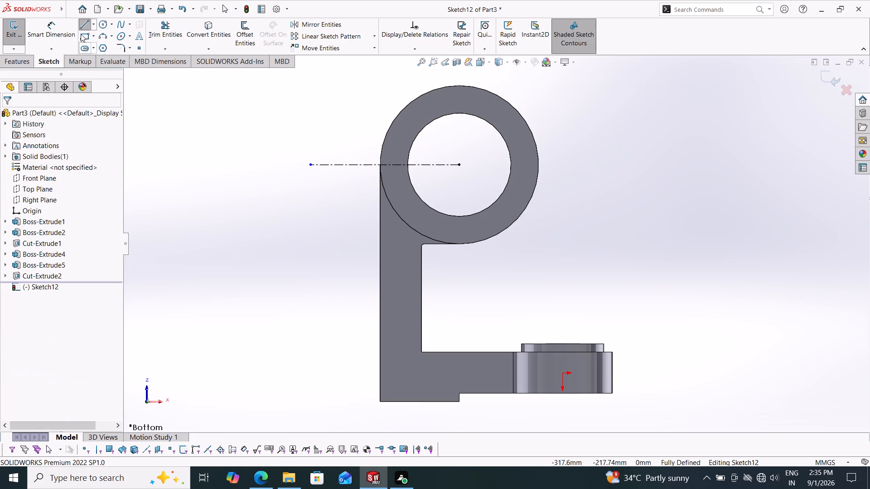
{"action": "left_click", "coordinate": [59, 23]}
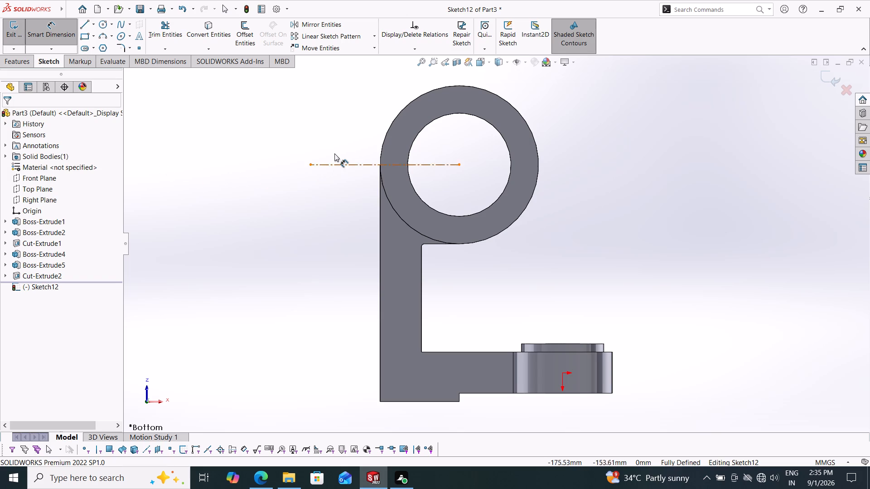
{"action": "left_click", "coordinate": [340, 164]}
{"action": "left_click", "coordinate": [346, 100]}
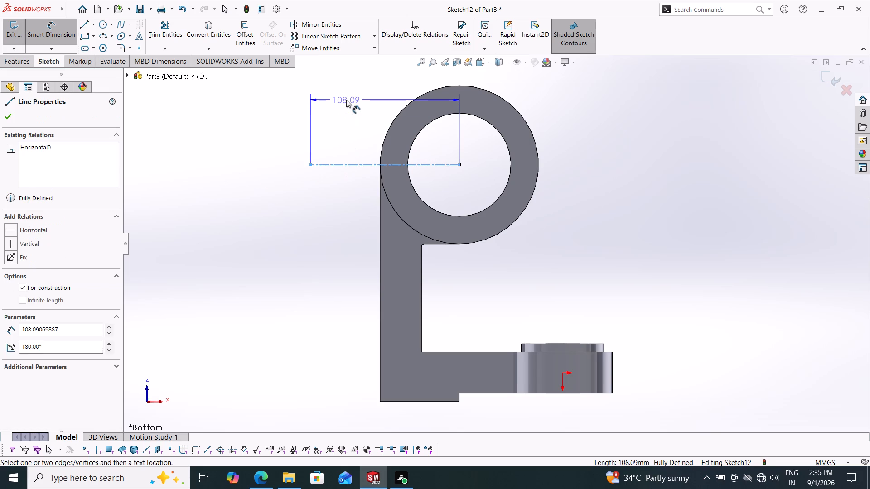
{"action": "type", "text": "110"}
{"action": "key", "text": "Return"}
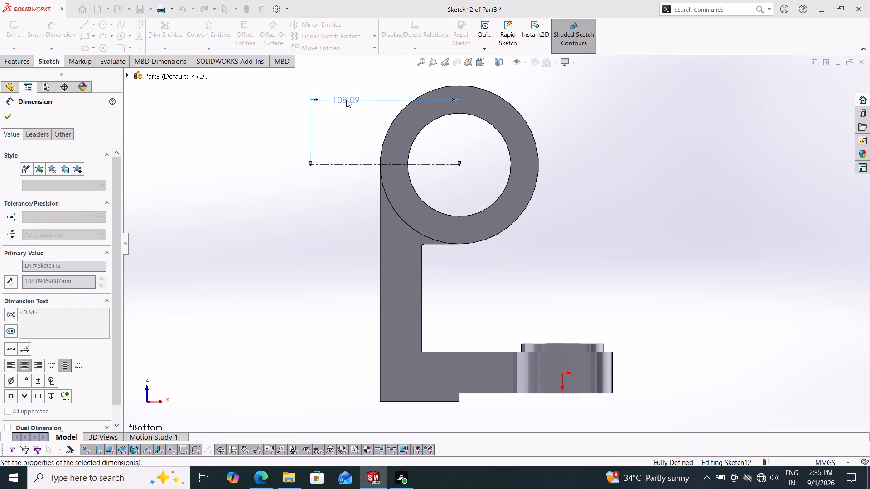
{"action": "key", "text": "Escape"}
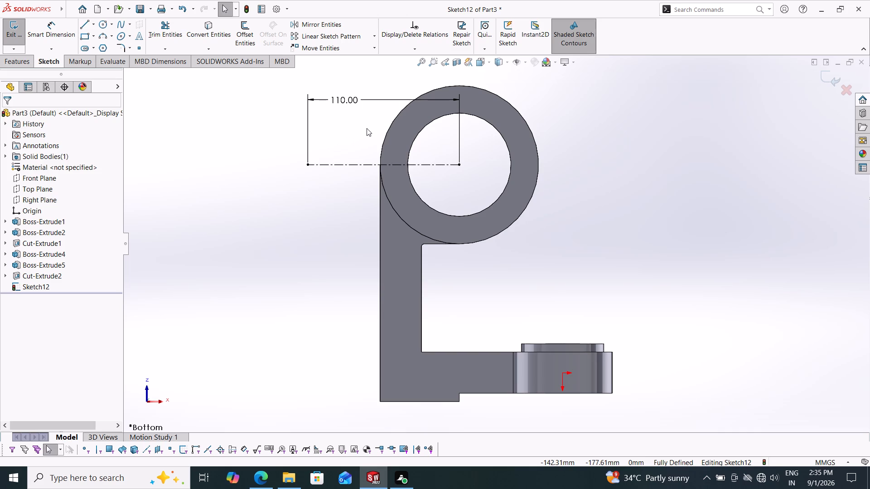
Draw a vertical construction line about 171 mm long from the 110 mm line's outer end down to the level of the upright's base.
{"action": "left_click", "coordinate": [91, 27]}
{"action": "left_click", "coordinate": [95, 46]}
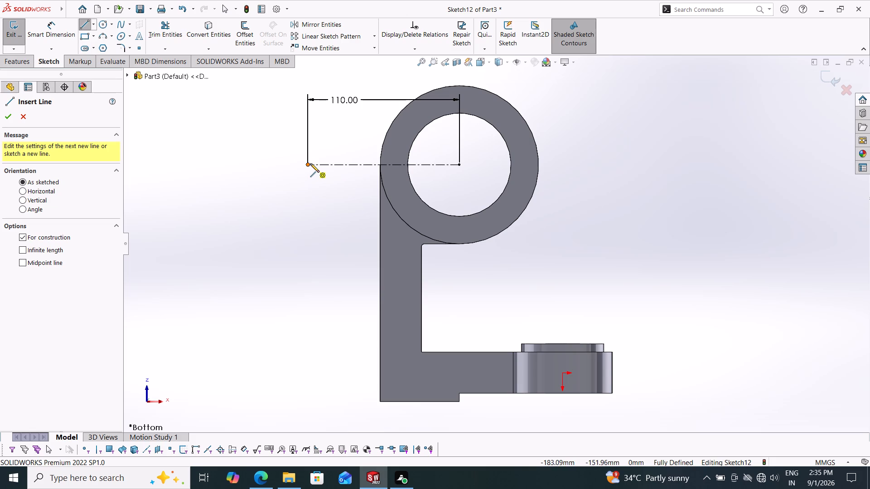
{"action": "left_click", "coordinate": [309, 163]}
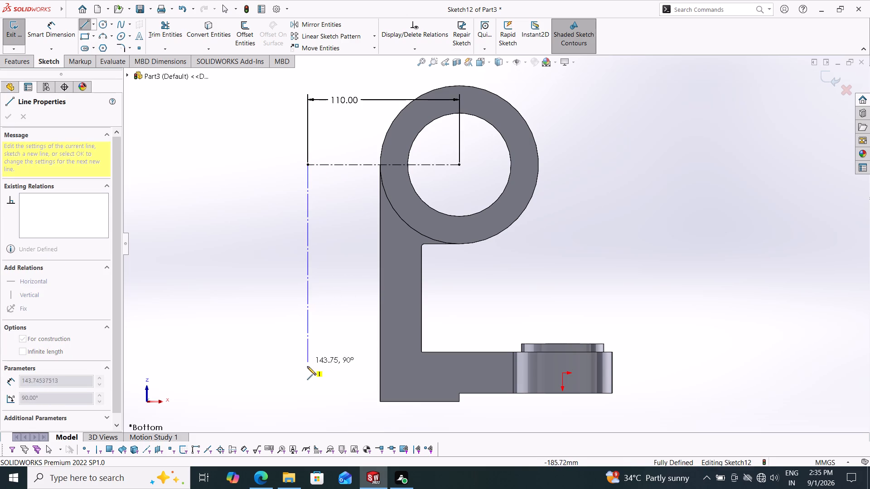
{"action": "scroll", "coordinate": [314, 388], "scroll_direction": "up", "scroll_amount": 3}
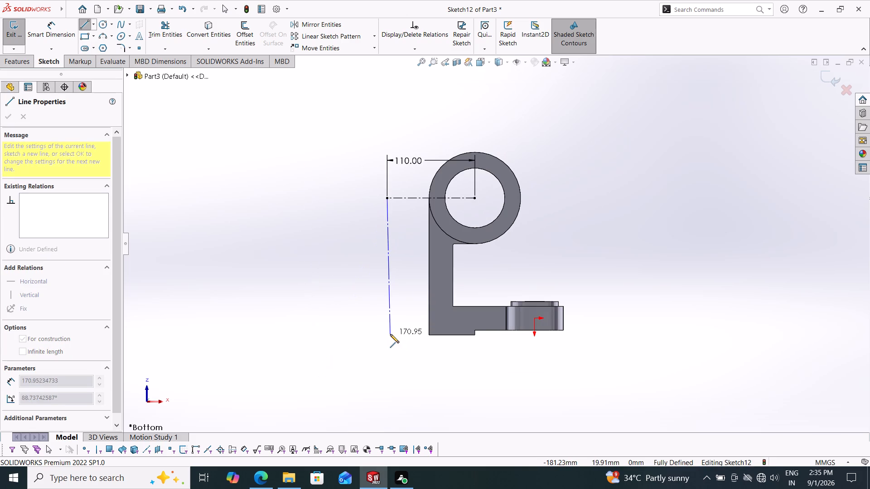
{"action": "left_click", "coordinate": [386, 335]}
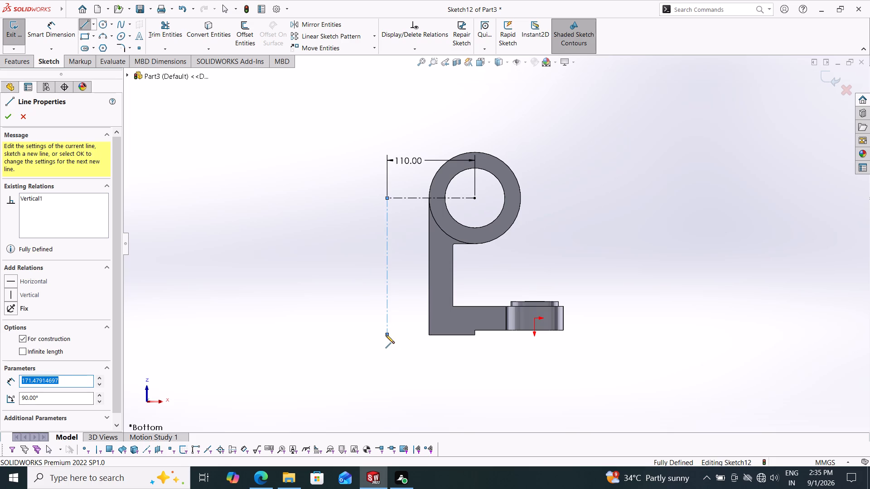
{"action": "key", "text": "Escape"}
Sketch a circle of about 18.7 mm radius centred on the vertical construction line, roughly midway along it.
{"action": "scroll", "coordinate": [435, 270], "scroll_direction": "down", "scroll_amount": 2}
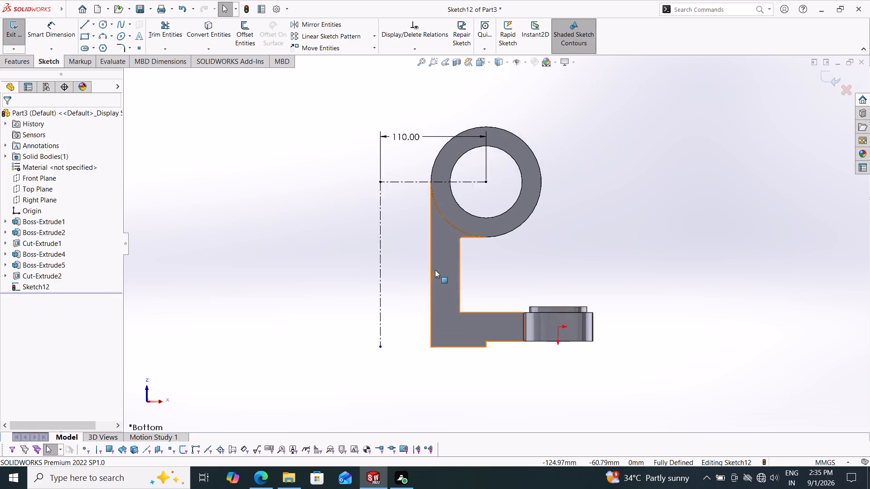
{"action": "scroll", "coordinate": [435, 270], "scroll_direction": "down", "scroll_amount": 1}
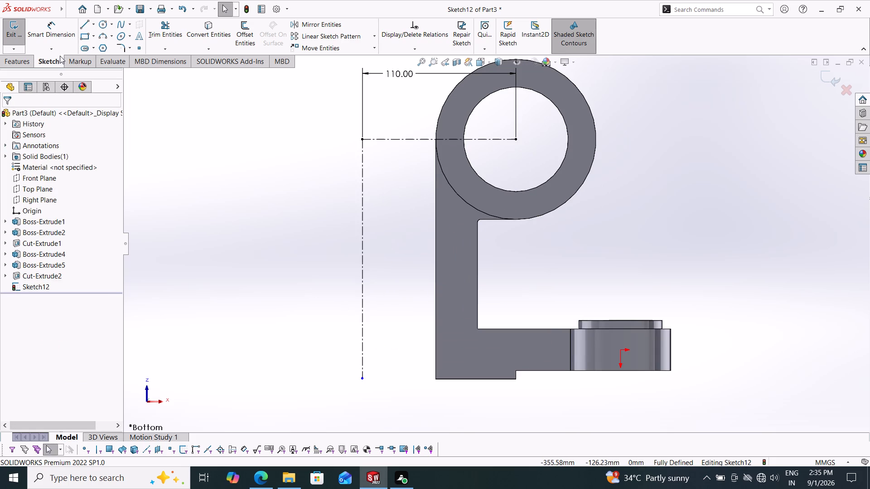
{"action": "left_click", "coordinate": [101, 22]}
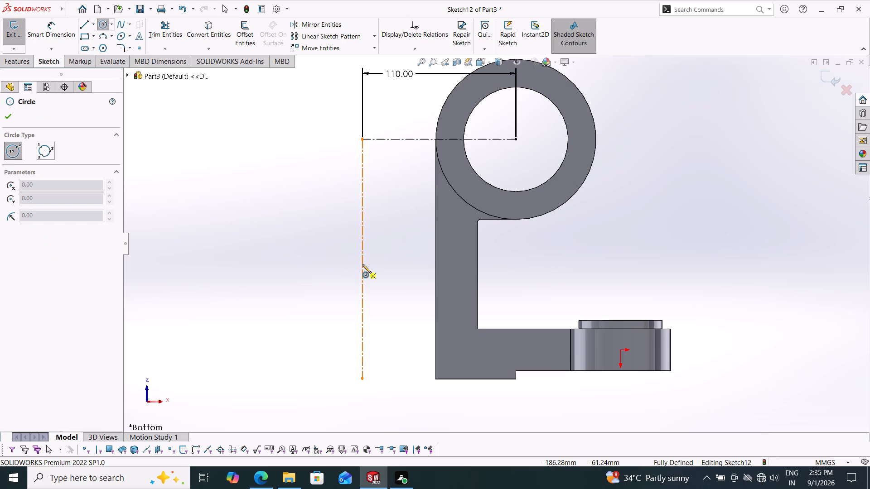
{"action": "left_click", "coordinate": [362, 264]}
{"action": "left_click", "coordinate": [372, 288]}
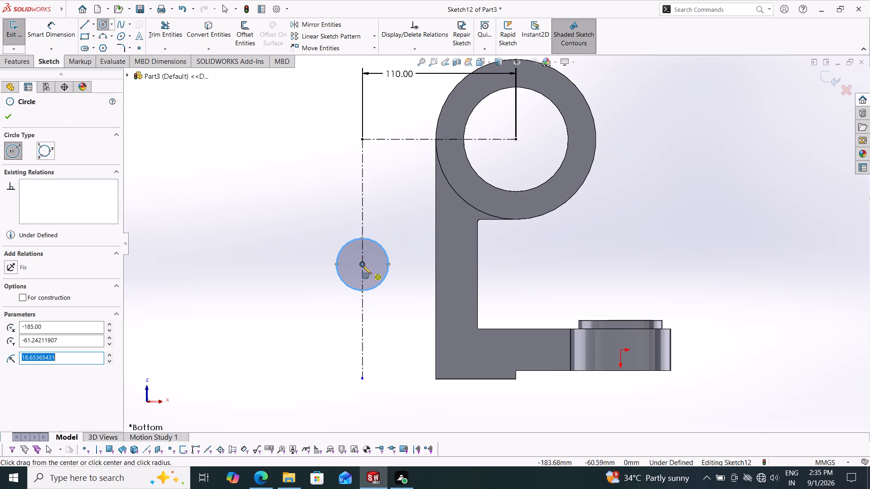
{"action": "key", "text": "Escape"}
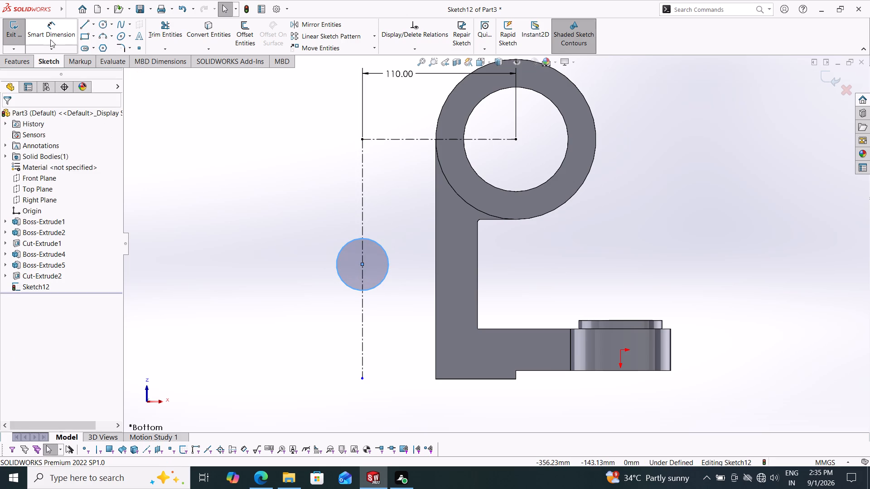
Dimension the circle with its centre 75 mm above the upright's bottom edge and its diameter at 45 mm.
{"action": "left_click", "coordinate": [47, 28]}
{"action": "left_click", "coordinate": [362, 264]}
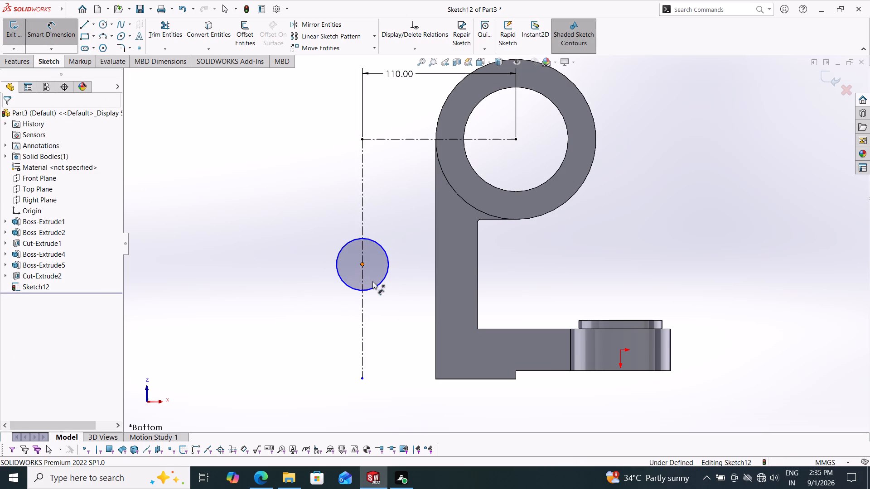
{"action": "left_click_drag", "start_coordinate": [438, 379], "coordinate": [434, 376]}
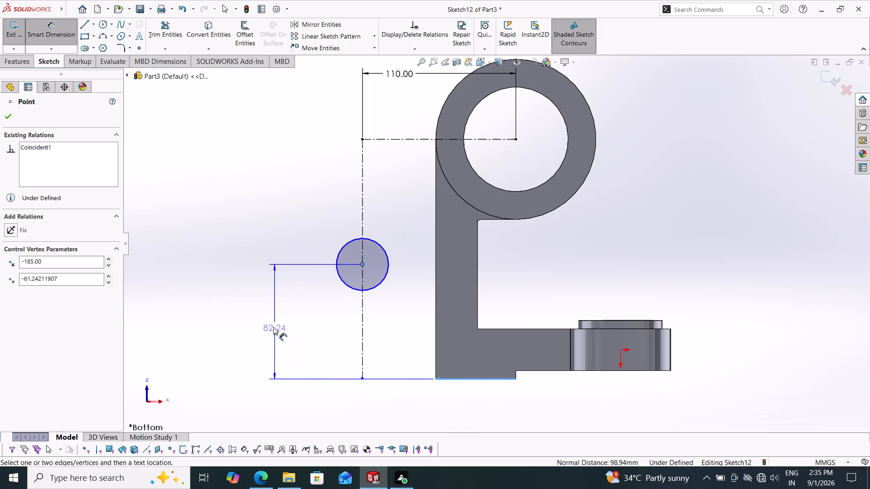
{"action": "left_click", "coordinate": [273, 327]}
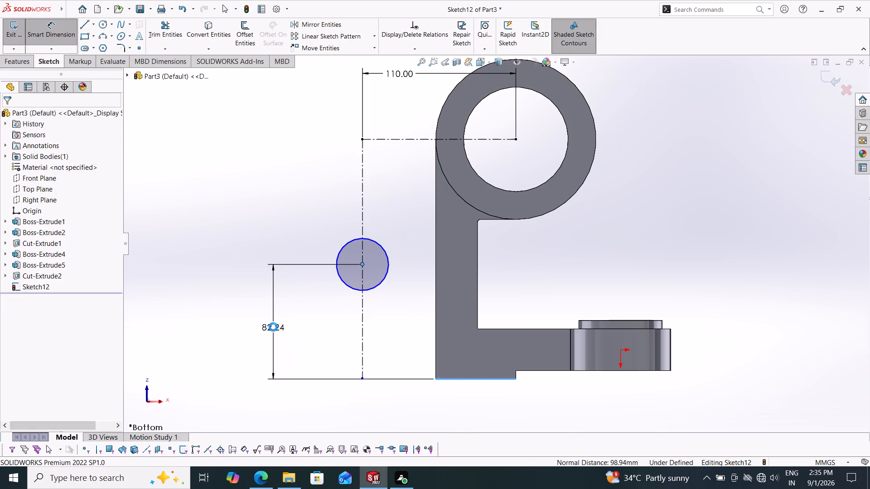
{"action": "type", "text": "75"}
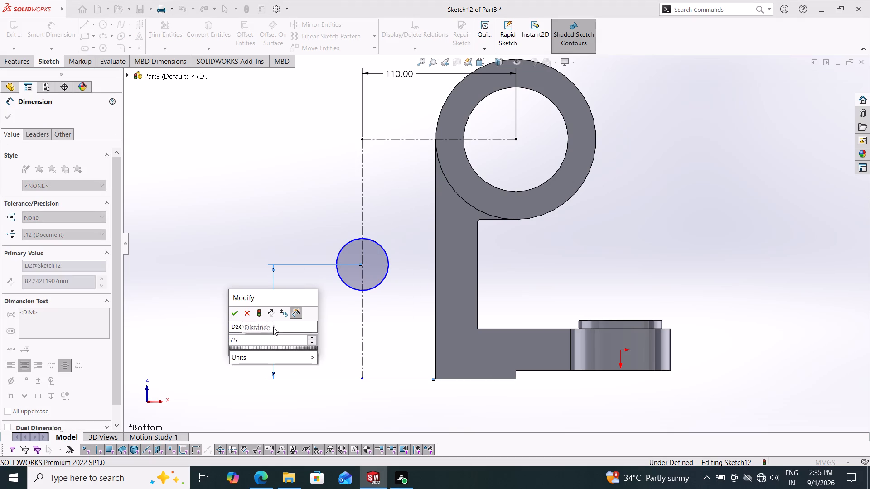
{"action": "key", "text": "Return"}
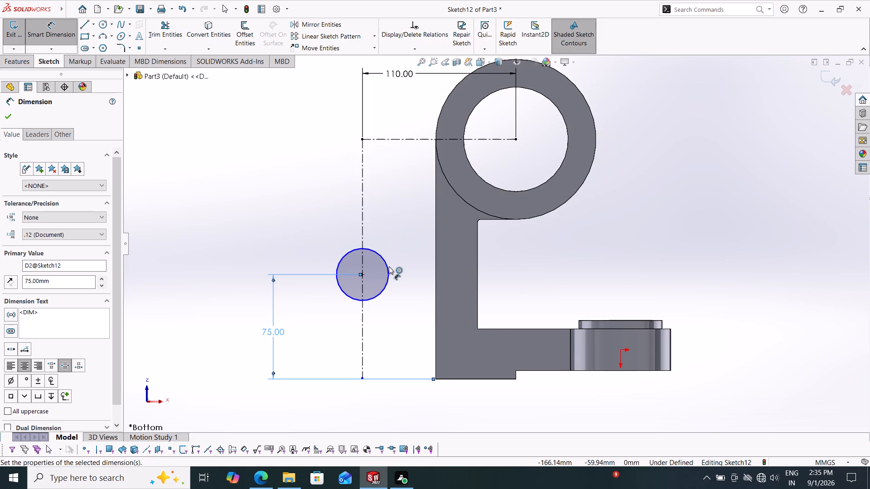
{"action": "left_click_drag", "start_coordinate": [389, 266], "coordinate": [394, 265]}
{"action": "left_click", "coordinate": [405, 254]}
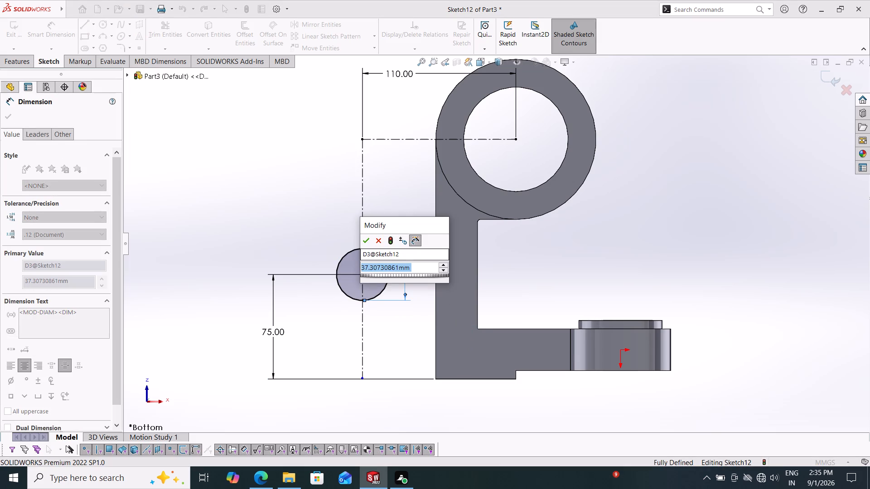
{"action": "type", "text": "45"}
{"action": "key", "text": "Return"}
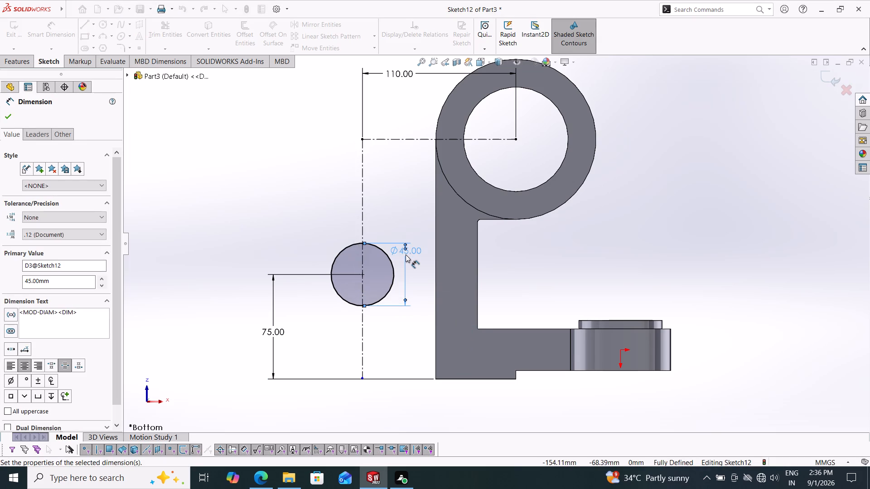
Add a larger circle concentric with the 45 mm circle and set its diameter to 75 mm.
{"action": "left_click", "coordinate": [103, 19]}
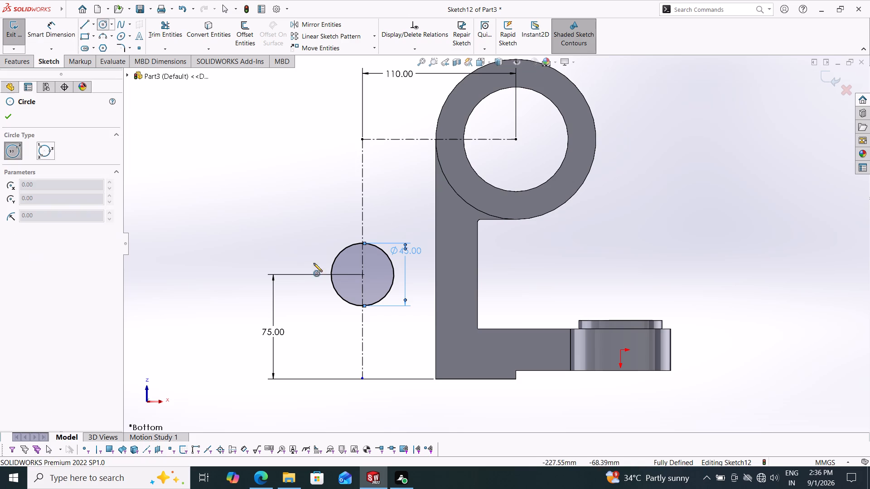
{"action": "left_click", "coordinate": [362, 276]}
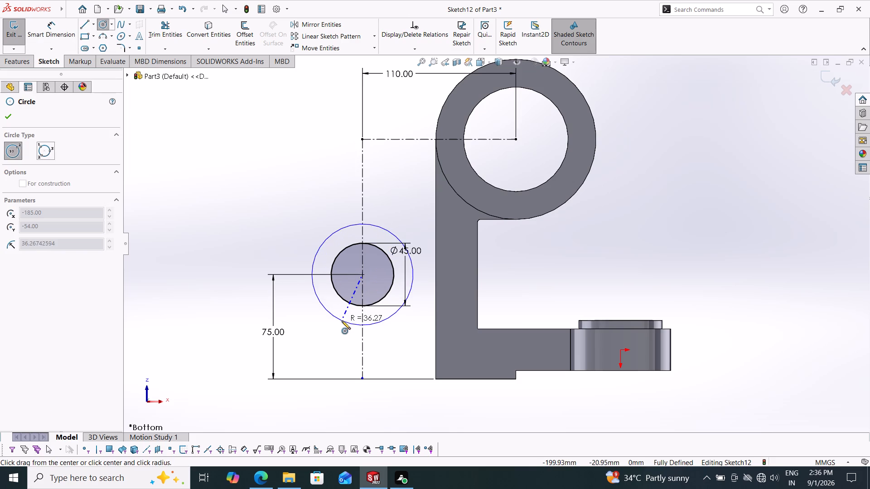
{"action": "left_click", "coordinate": [342, 321]}
{"action": "left_click", "coordinate": [61, 28]}
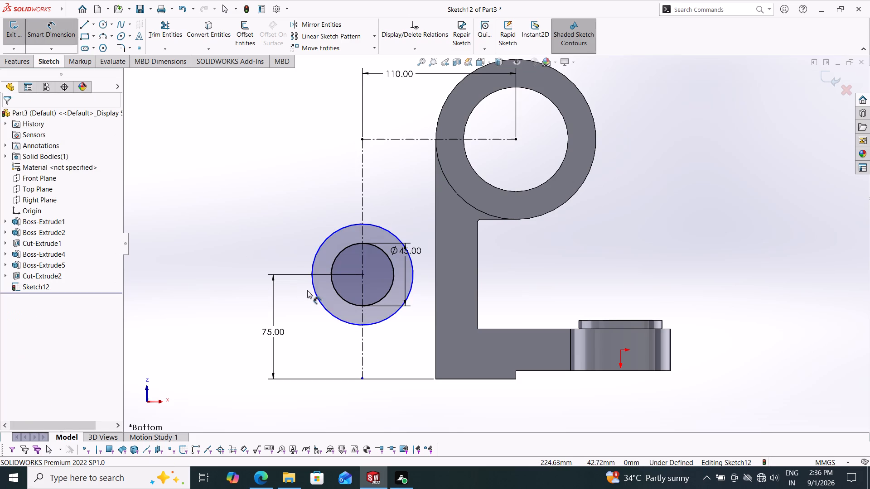
{"action": "left_click", "coordinate": [313, 291]}
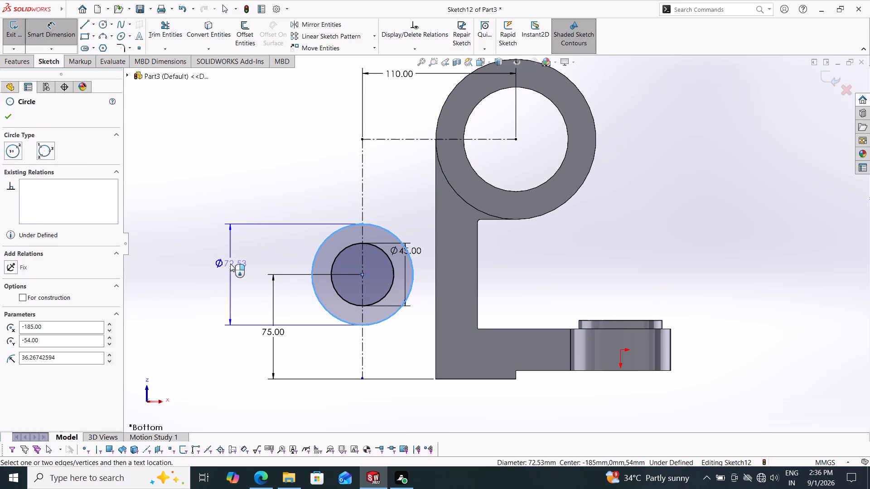
{"action": "left_click", "coordinate": [230, 264]}
{"action": "type", "text": "75"}
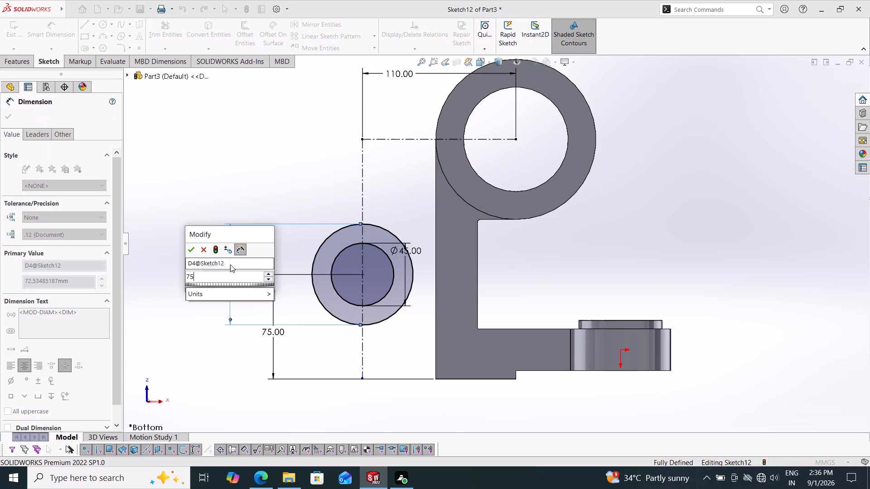
{"action": "key", "text": "Return"}
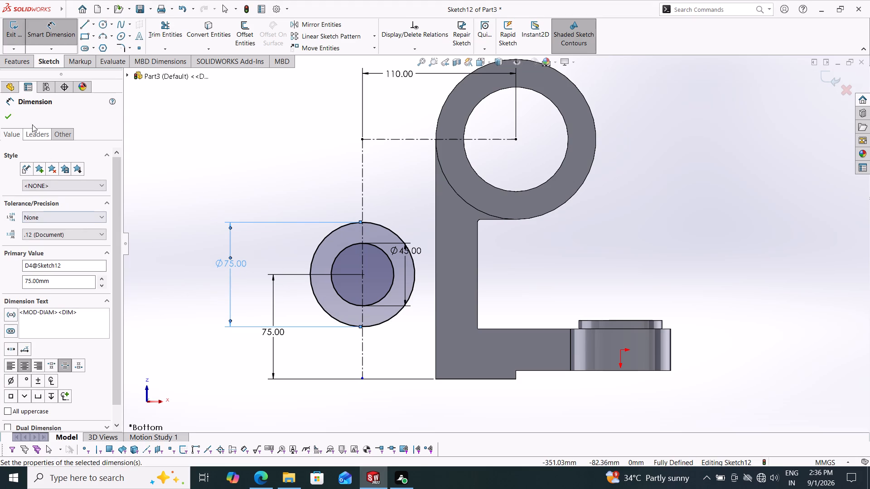
{"action": "left_click", "coordinate": [10, 115]}
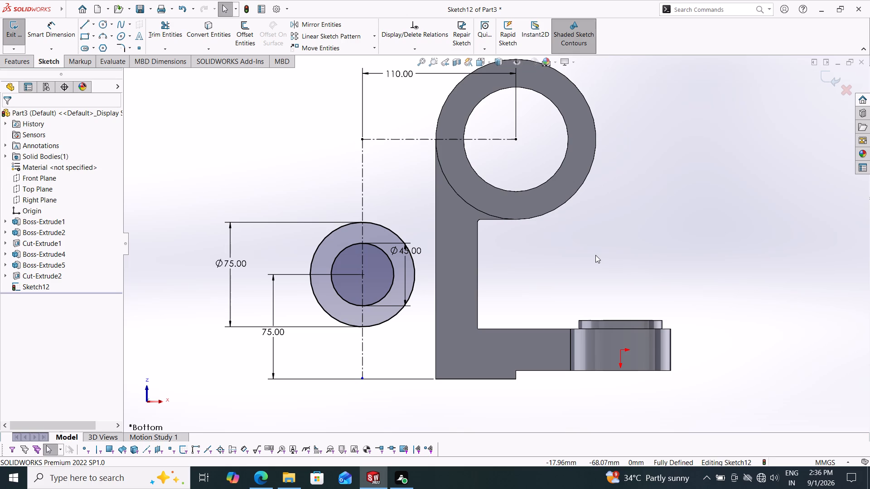
Extrude the ring between the 75 mm and 45 mm circles 50 mm with the Mid Plane end condition.
{"action": "left_click", "coordinate": [23, 59]}
{"action": "left_click", "coordinate": [21, 26]}
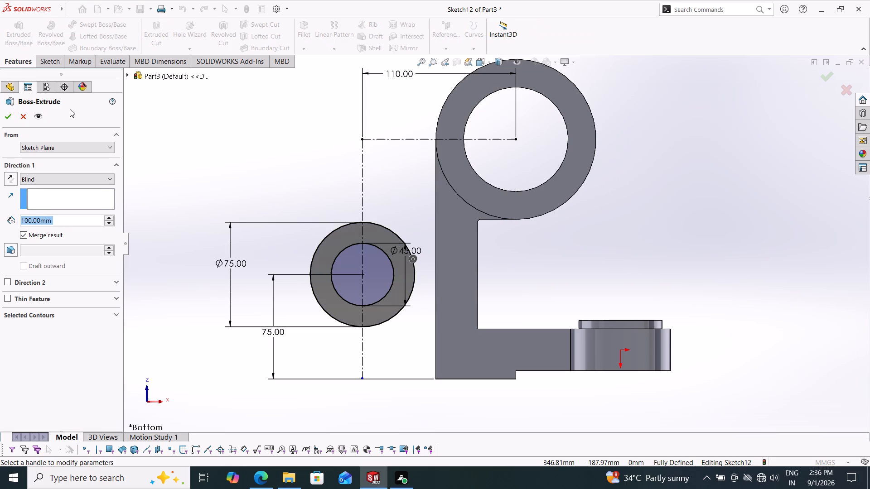
{"action": "middle_click_drag", "start_coordinate": [233, 156], "coordinate": [251, 225]}
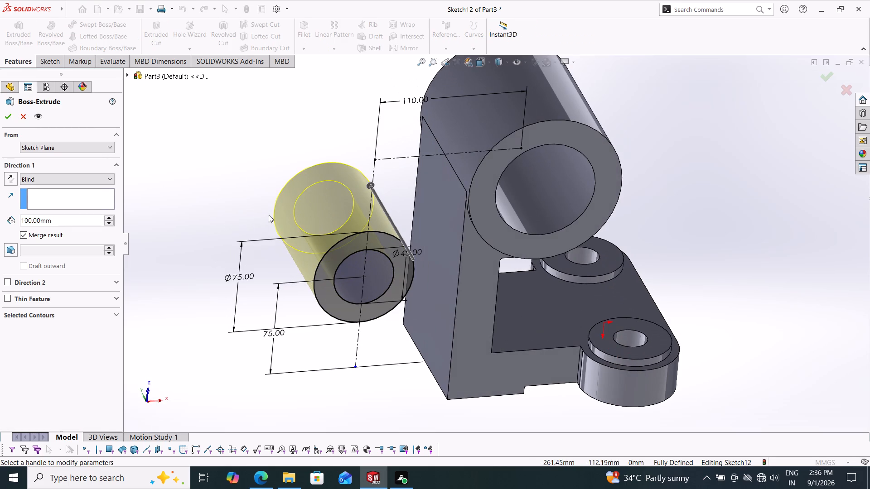
{"action": "left_click", "coordinate": [47, 179]}
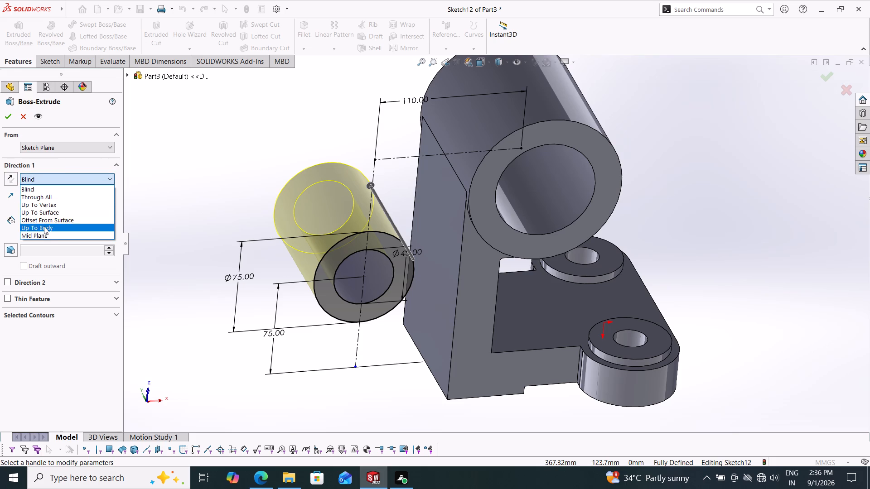
{"action": "left_click", "coordinate": [41, 236]}
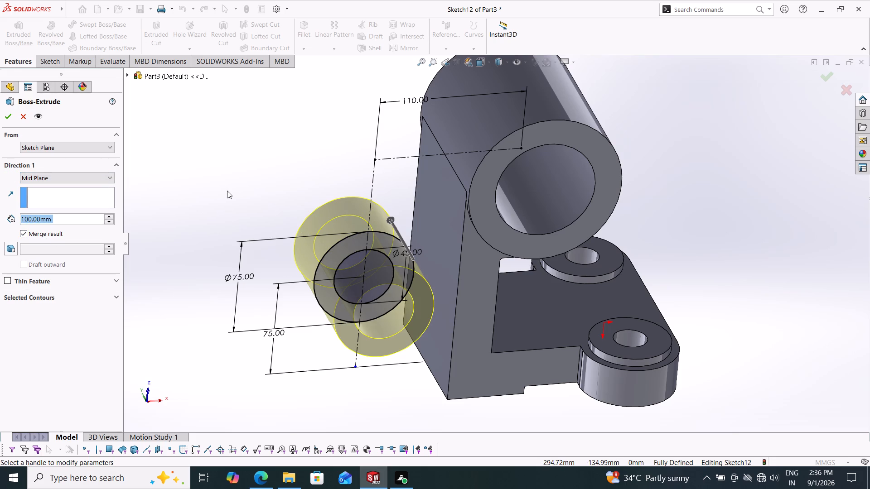
{"action": "type", "text": "50"}
{"action": "key", "text": "Return"}
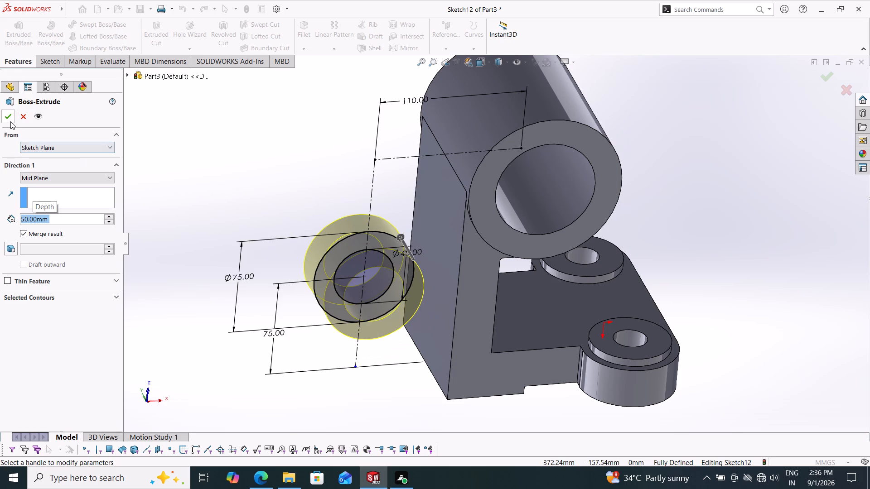
{"action": "left_click", "coordinate": [12, 120]}
On the Top Plane, sketch a line about 83.5 mm long from the upright's bottom outer corner, tangent to the underside of the small cylinder's outer circle.
{"action": "middle_click_drag", "start_coordinate": [295, 353], "coordinate": [293, 338]}
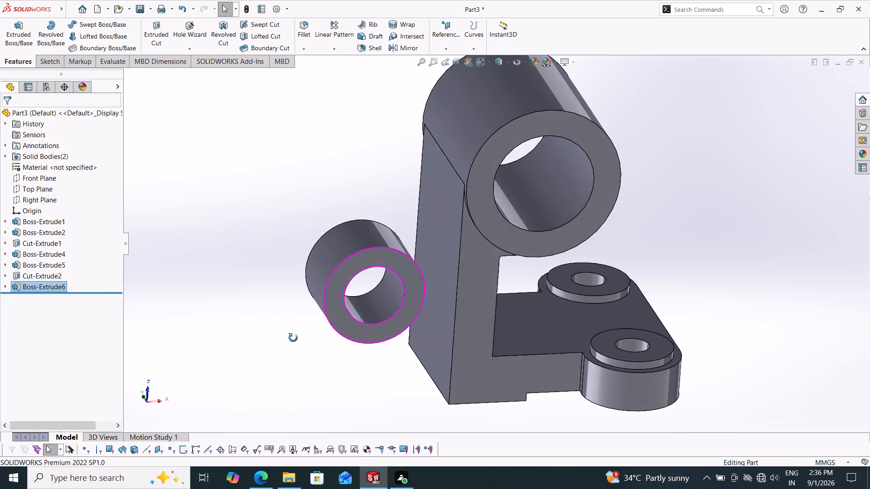
{"action": "middle_click_drag", "start_coordinate": [293, 338], "coordinate": [290, 324]}
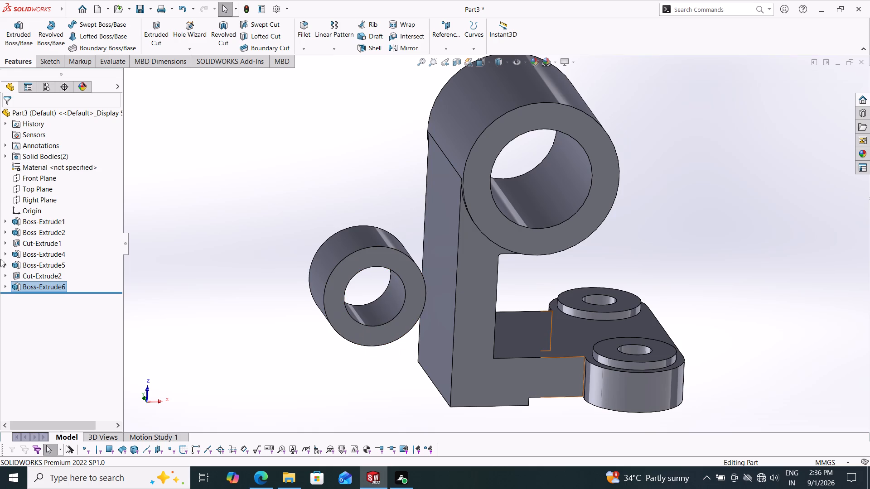
{"action": "left_click", "coordinate": [36, 189]}
{"action": "left_click", "coordinate": [43, 175]}
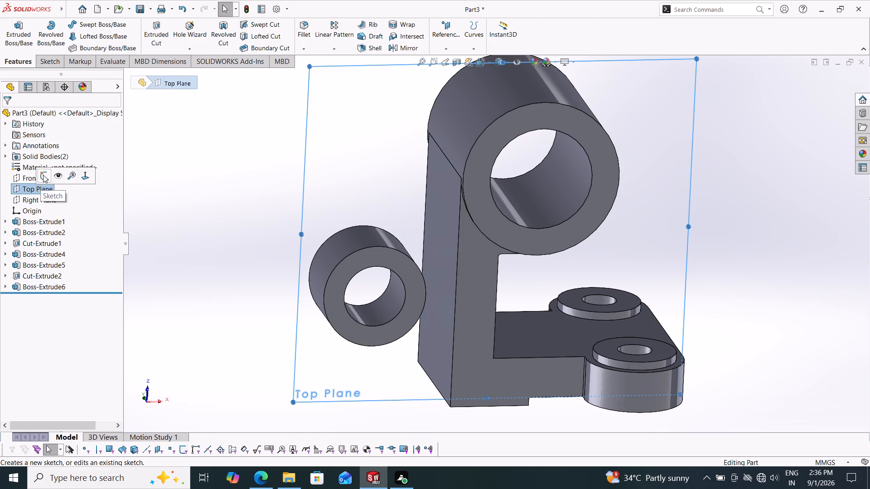
{"action": "left_click", "coordinate": [15, 188]}
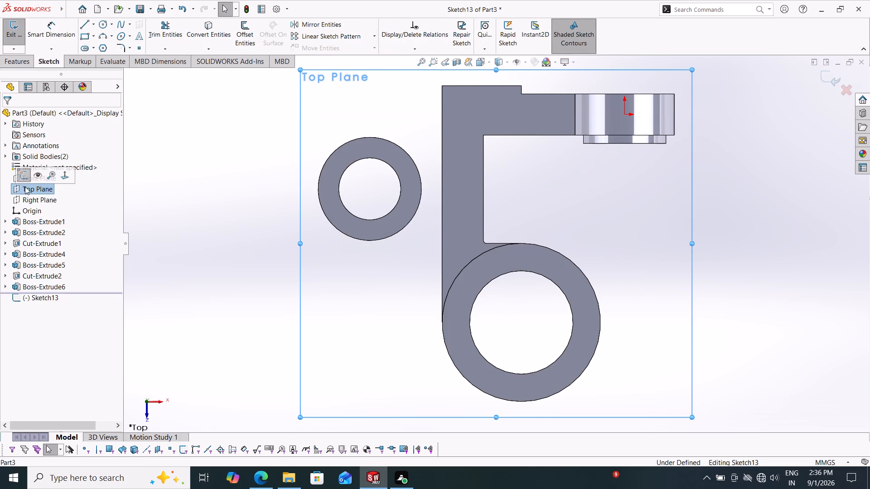
{"action": "left_click", "coordinate": [62, 174]}
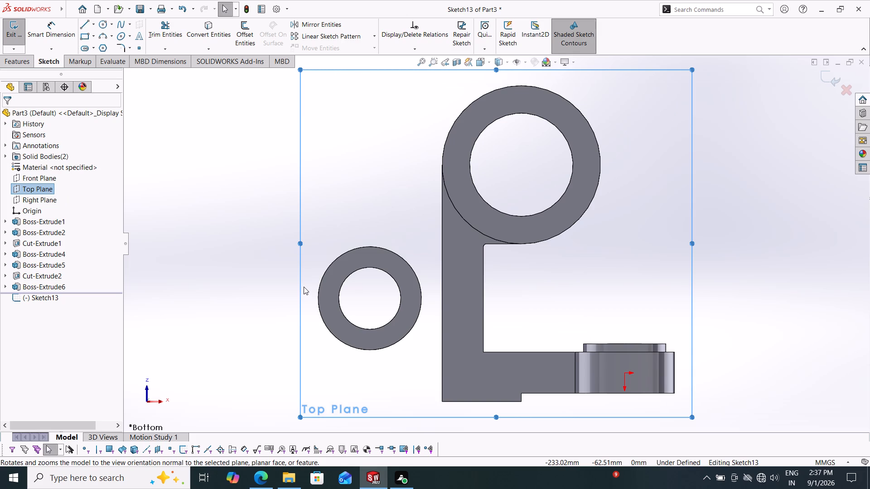
{"action": "key", "text": "Escape"}
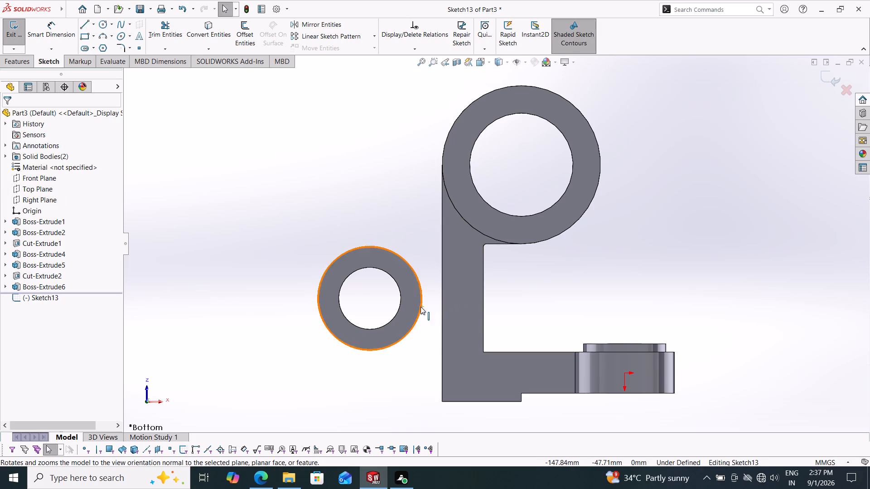
{"action": "left_click", "coordinate": [83, 19]}
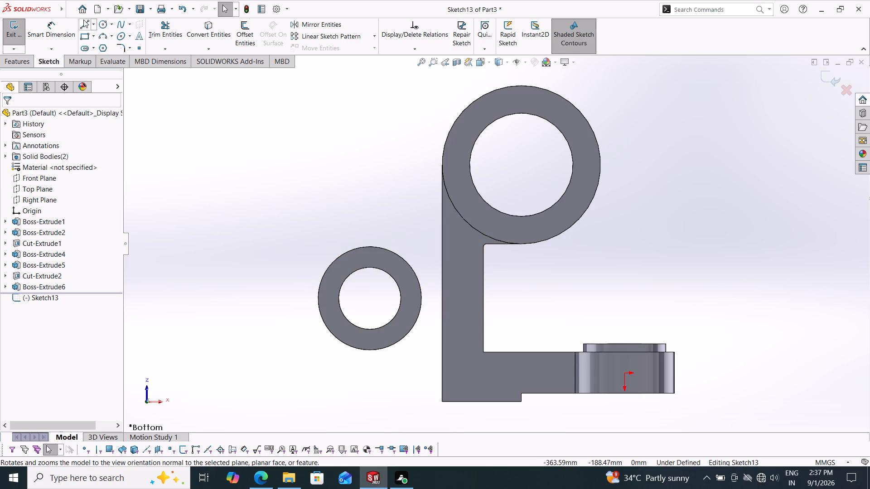
{"action": "left_click", "coordinate": [443, 401]}
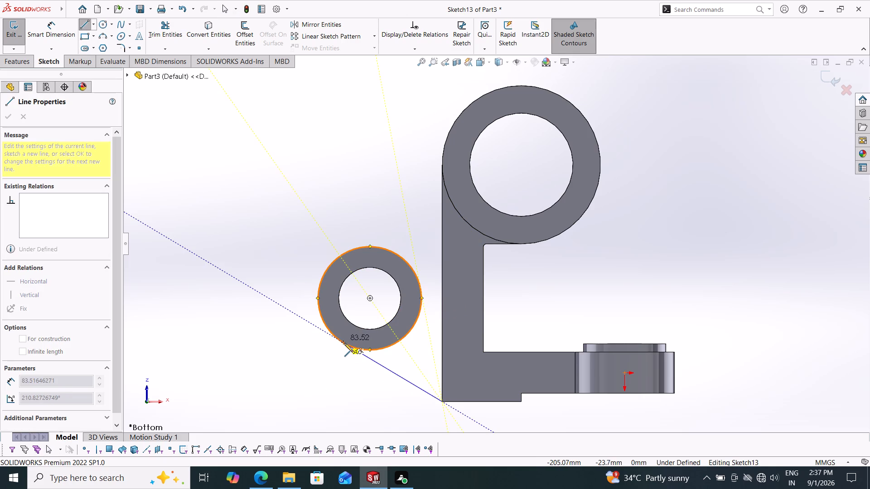
{"action": "left_click", "coordinate": [344, 345]}
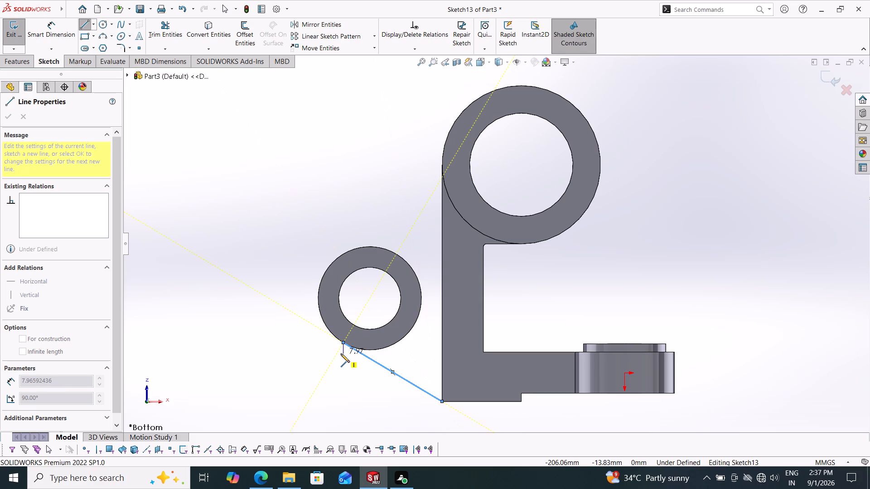
{"action": "key", "text": "Escape"}
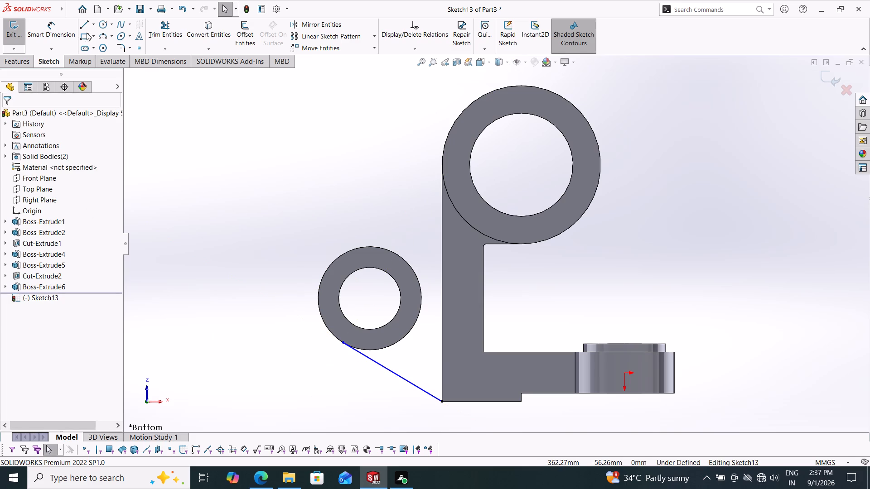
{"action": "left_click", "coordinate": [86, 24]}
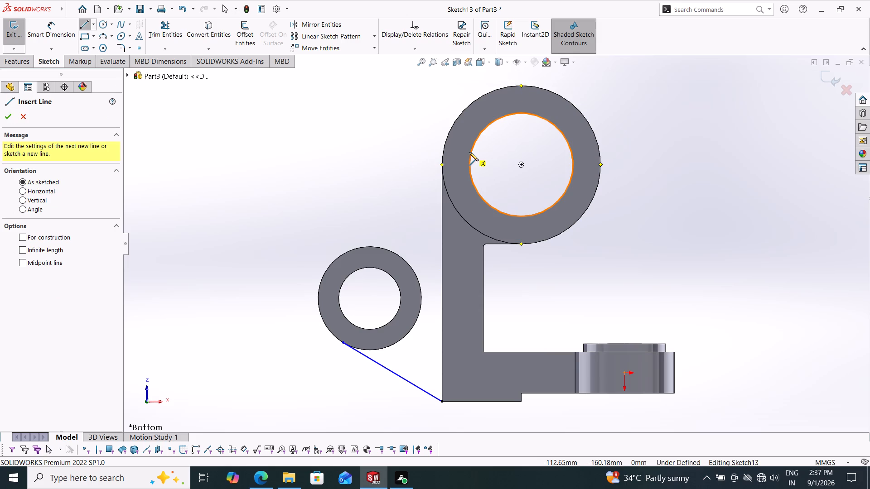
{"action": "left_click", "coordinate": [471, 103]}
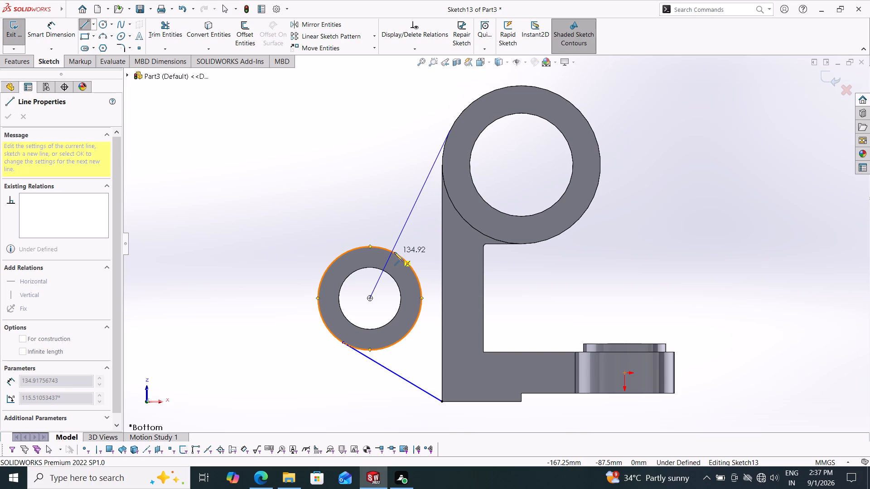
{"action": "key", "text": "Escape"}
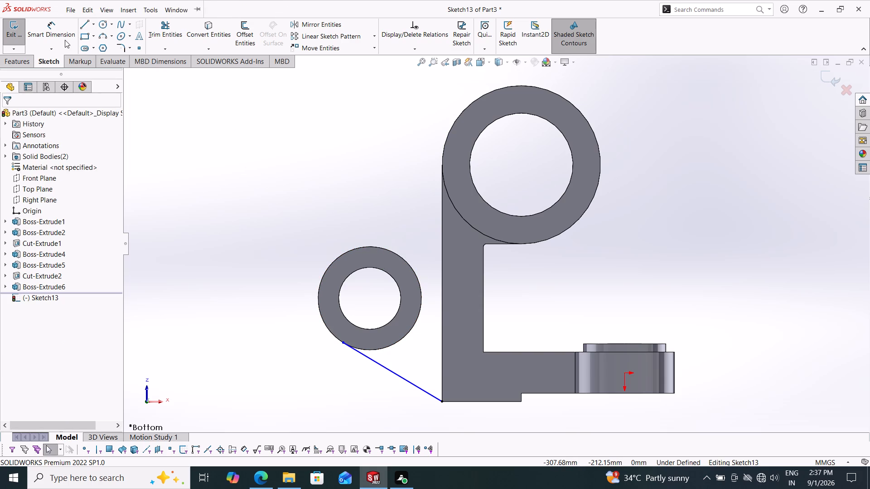
Convert the outer circular edges of the small and large cylinders into sketch entities.
{"action": "left_click", "coordinate": [206, 32]}
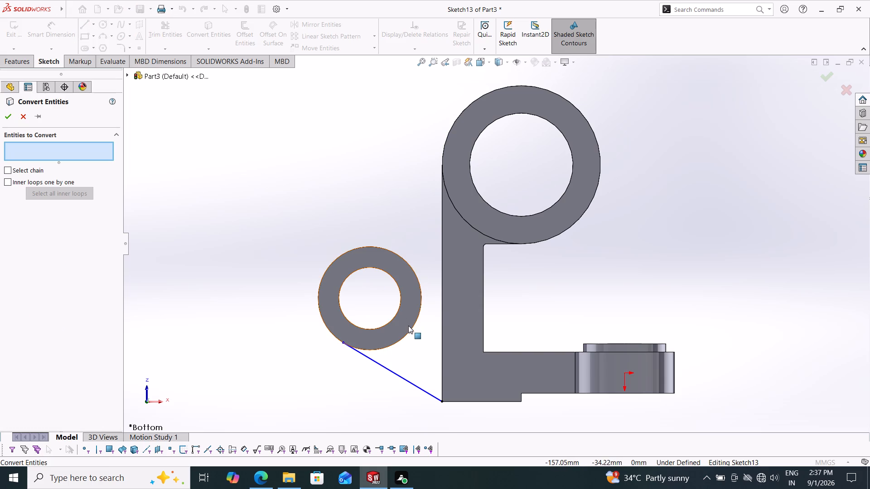
{"action": "left_click", "coordinate": [408, 333]}
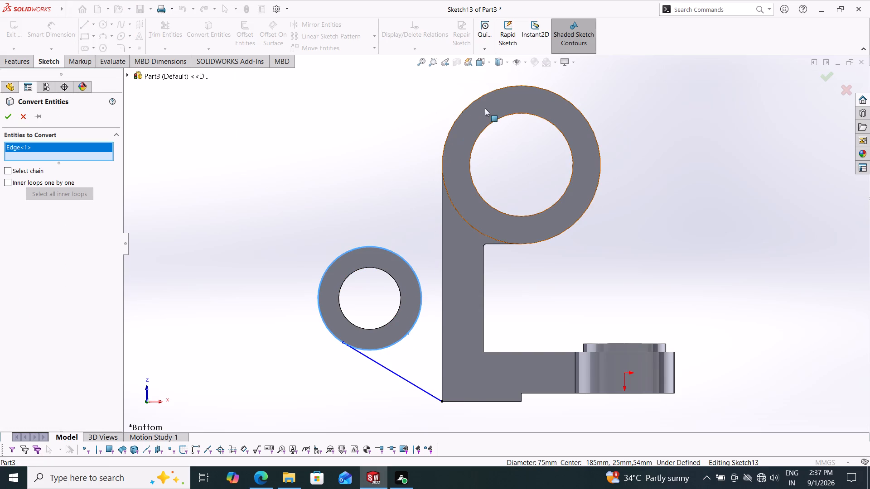
{"action": "left_click", "coordinate": [517, 86]}
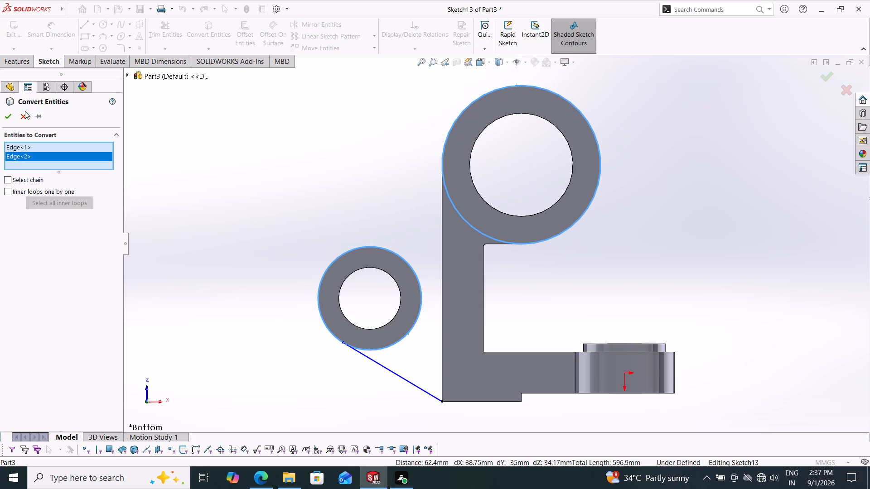
{"action": "left_click", "coordinate": [6, 114]}
Sketch a slanted line about 177 mm long above and outside both cylinders, on the side away from the upright.
{"action": "left_click", "coordinate": [85, 21]}
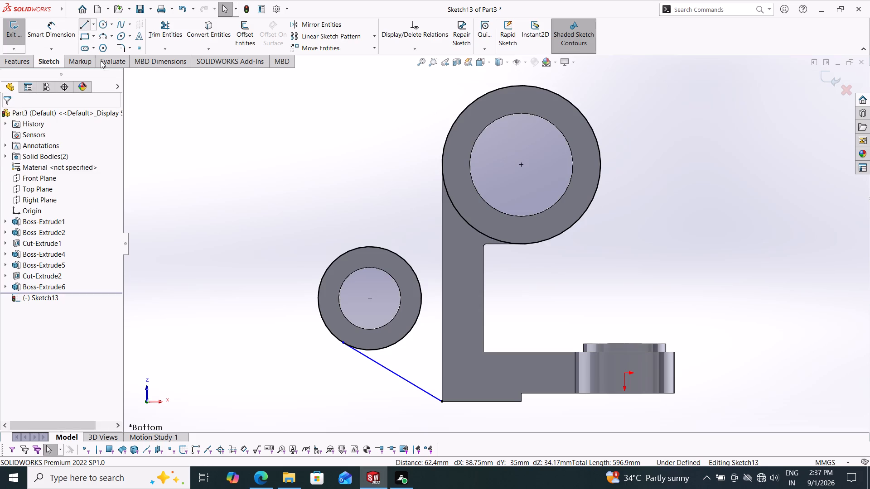
{"action": "left_click", "coordinate": [447, 75]}
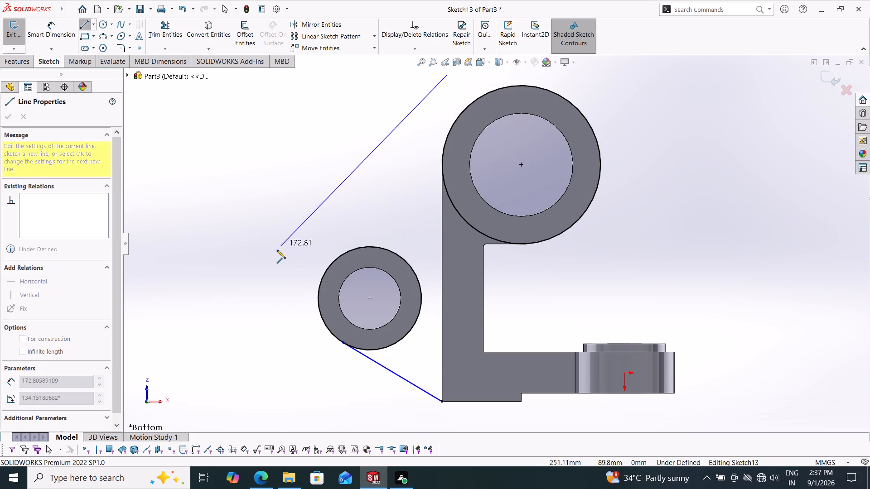
{"action": "left_click", "coordinate": [277, 250]}
{"action": "key", "text": "Escape"}
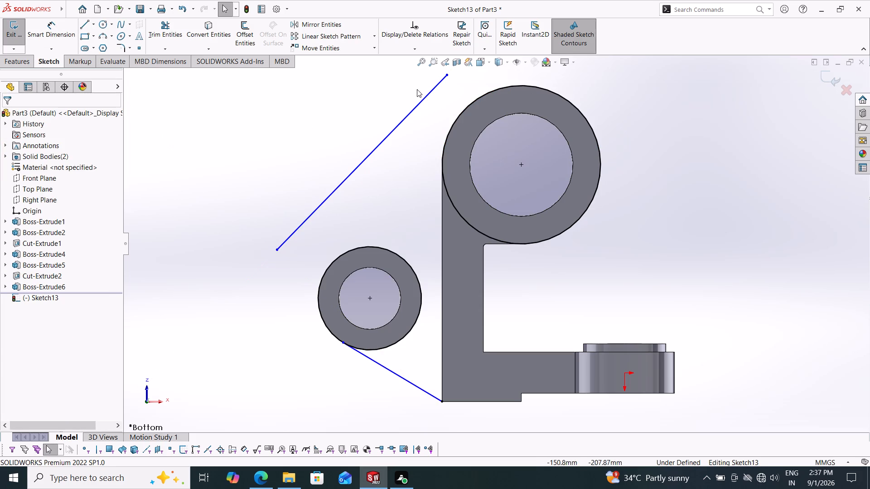
Make the slanted line tangent to the outer circles of both the large and the small cylinder.
{"action": "left_click", "coordinate": [422, 100], "text": "shift"}
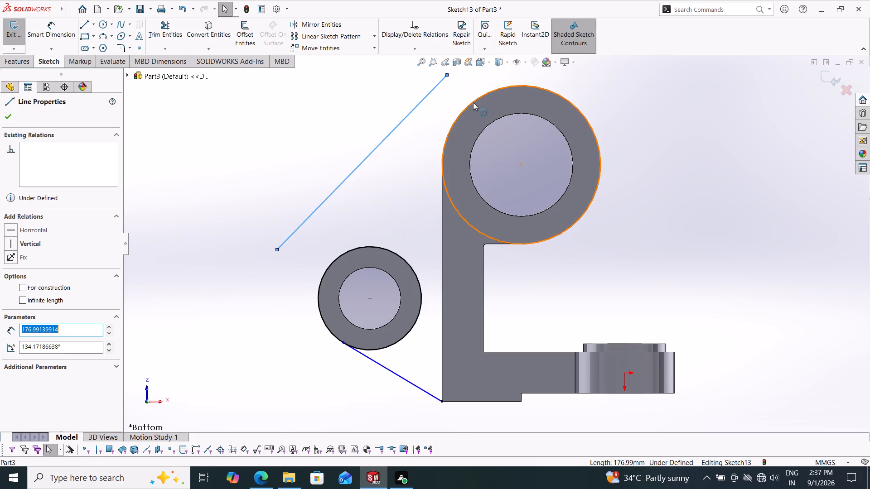
{"action": "left_click", "coordinate": [471, 104], "text": "shift"}
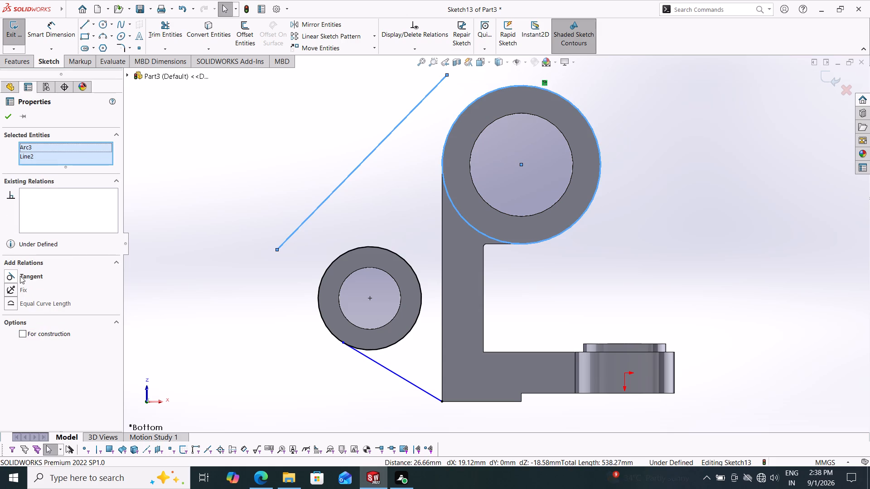
{"action": "left_click", "coordinate": [20, 276]}
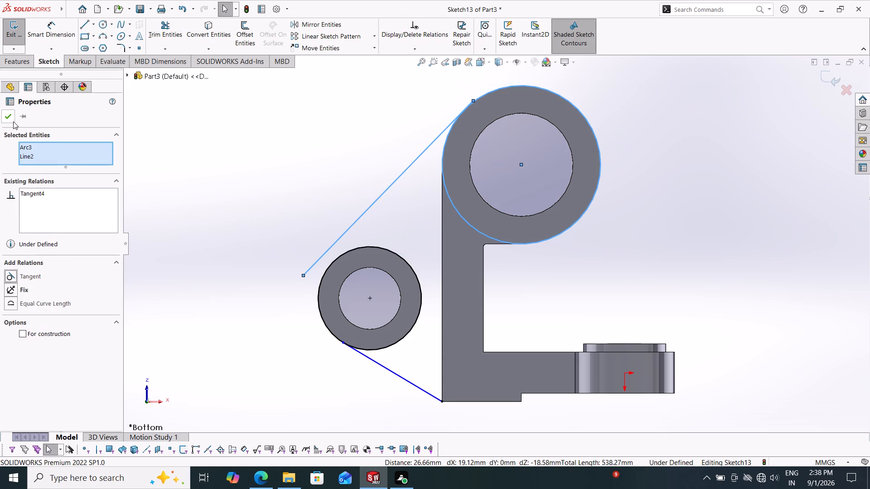
{"action": "left_click", "coordinate": [12, 117]}
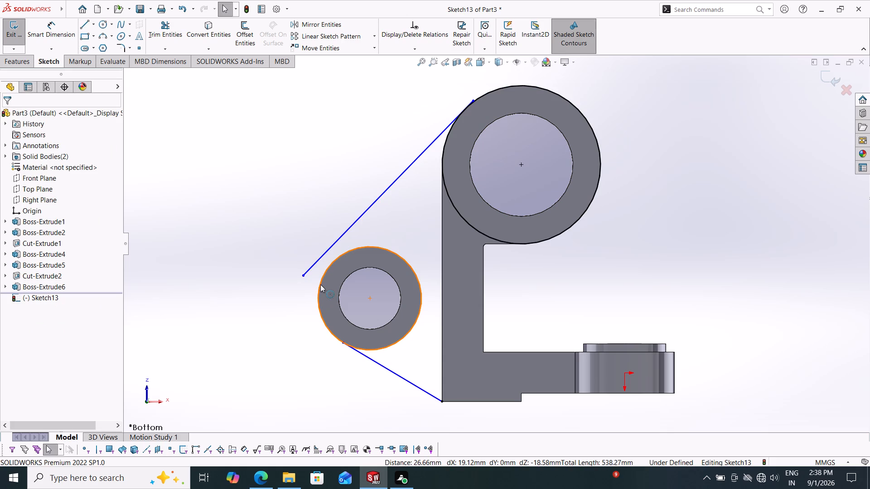
{"action": "left_click", "coordinate": [320, 284], "text": "shift"}
{"action": "left_click", "coordinate": [318, 258], "text": "shift"}
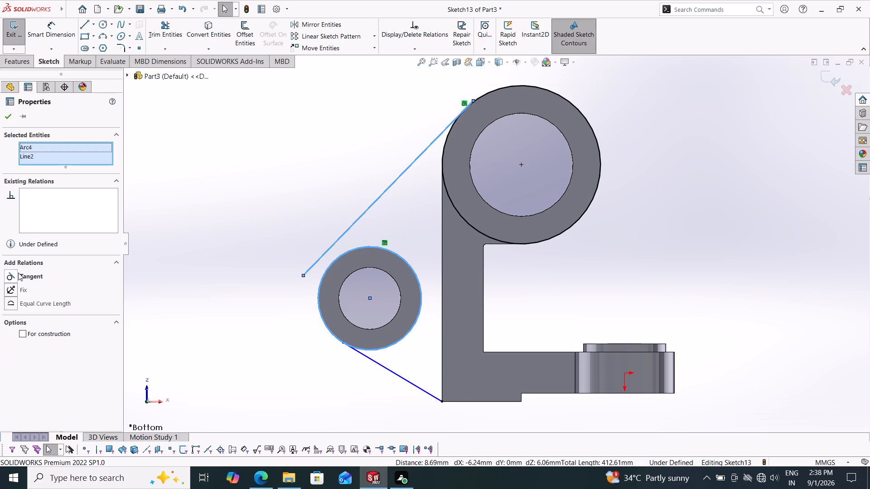
{"action": "left_click", "coordinate": [18, 273]}
{"action": "left_click", "coordinate": [5, 120]}
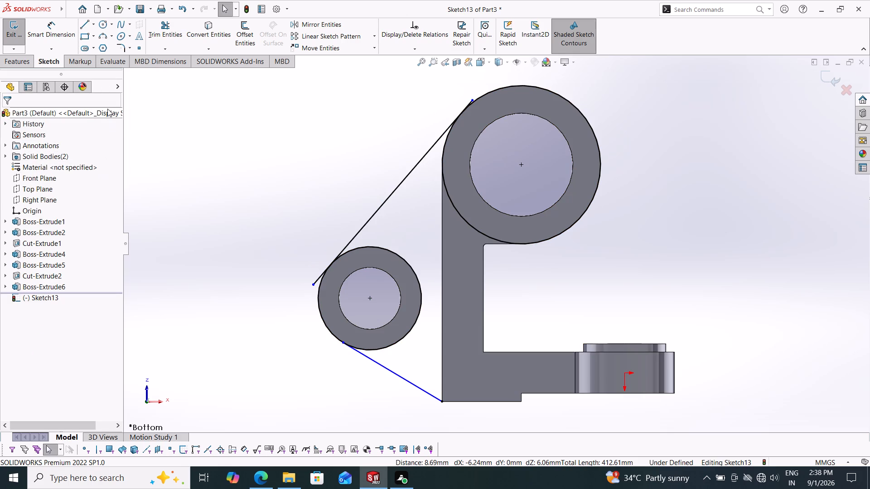
Trim the slanted line's overhanging ends beyond its tangent points on the large and small circles.
{"action": "left_click", "coordinate": [161, 29]}
{"action": "scroll", "coordinate": [503, 88], "scroll_direction": "down", "scroll_amount": 4}
{"action": "left_click_drag", "start_coordinate": [415, 155], "coordinate": [427, 160]}
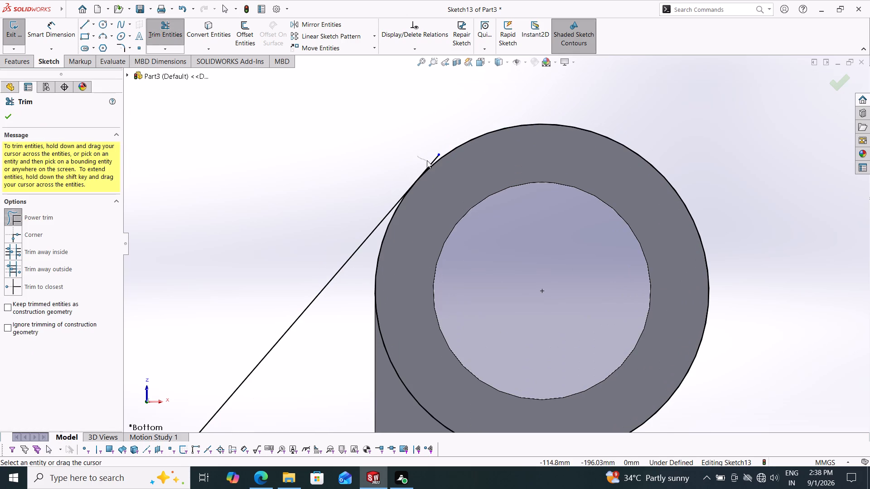
{"action": "left_click_drag", "start_coordinate": [427, 160], "coordinate": [433, 162]}
{"action": "scroll", "coordinate": [299, 221], "scroll_direction": "up", "scroll_amount": 5}
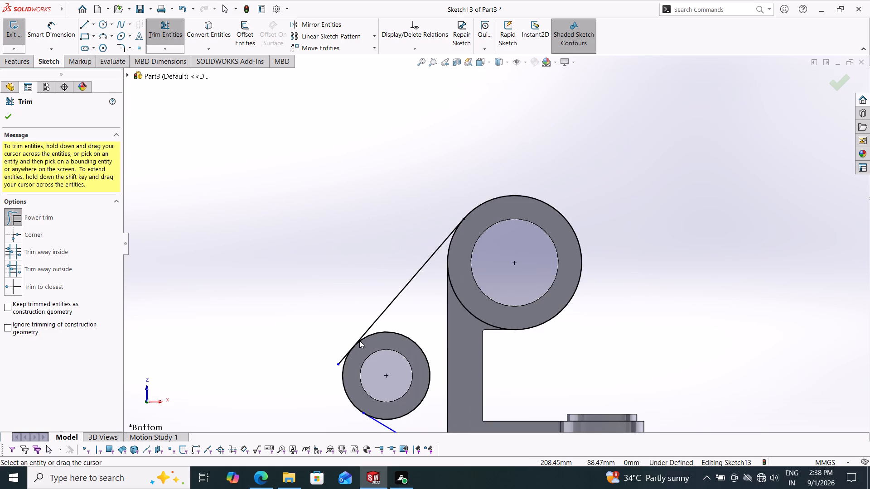
{"action": "scroll", "coordinate": [359, 340], "scroll_direction": "down", "scroll_amount": 3}
{"action": "left_click_drag", "start_coordinate": [339, 345], "coordinate": [355, 360]}
{"action": "scroll", "coordinate": [348, 357], "scroll_direction": "up", "scroll_amount": 3}
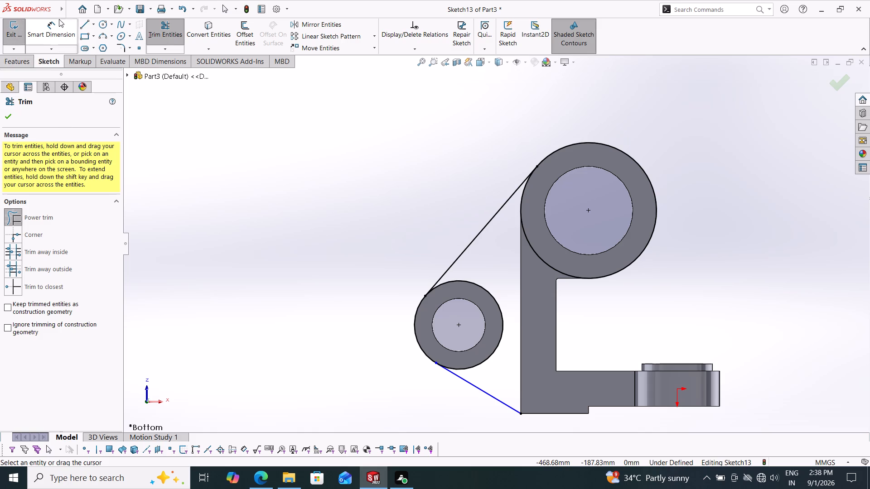
Sketch a vertical line about 209.5 mm long from the upper tangent point to the base edge, and a 14 mm horizontal line closing the profile.
{"action": "left_click", "coordinate": [84, 25]}
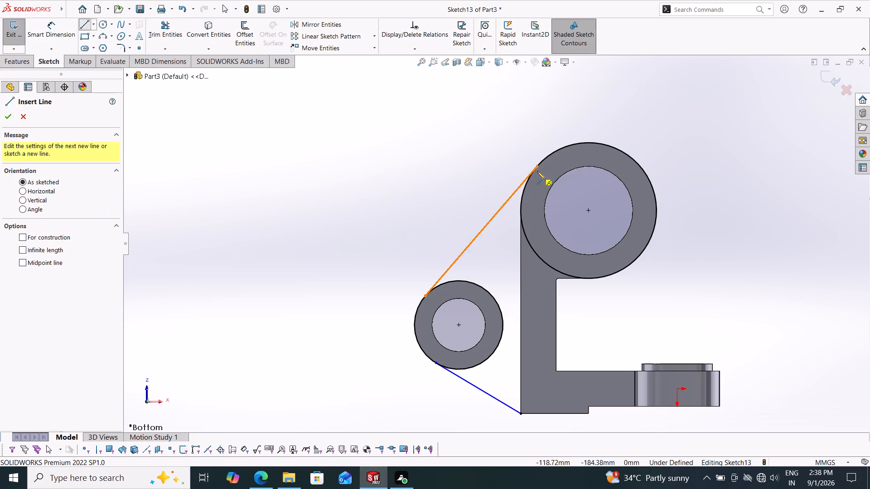
{"action": "left_click", "coordinate": [537, 166]}
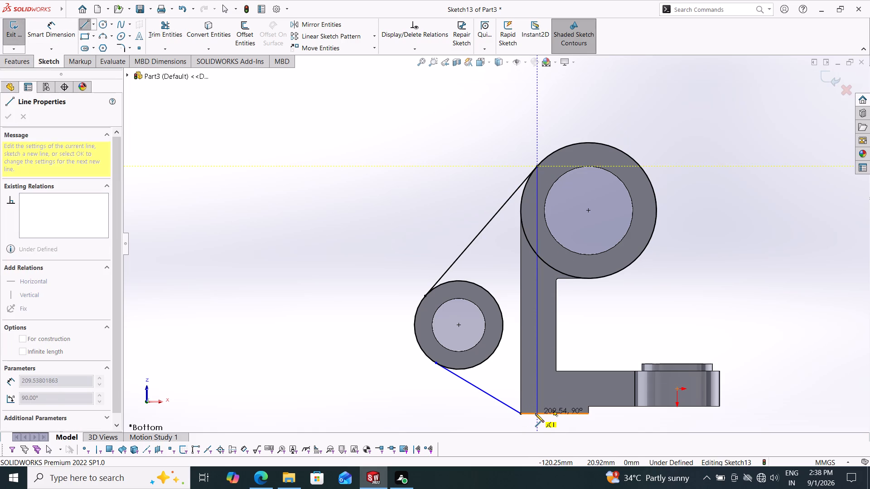
{"action": "left_click", "coordinate": [536, 413]}
{"action": "left_click", "coordinate": [522, 413]}
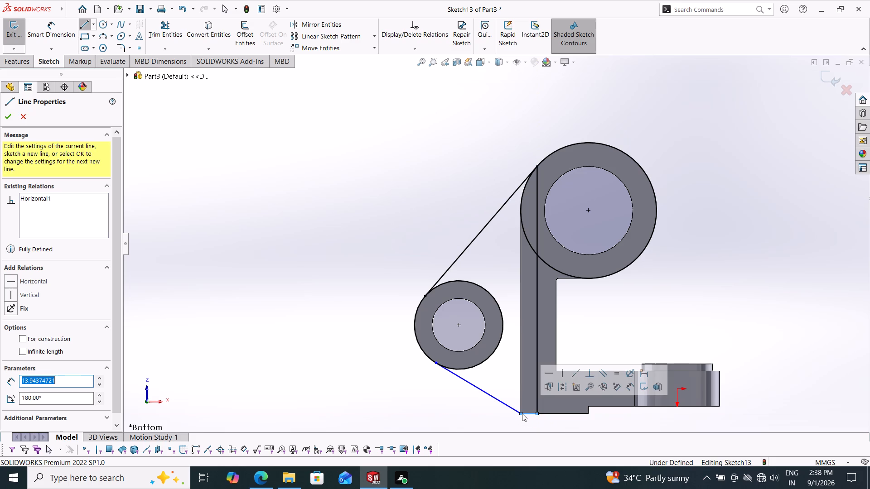
{"action": "key", "text": "Escape"}
{"action": "key", "text": "Escape"}
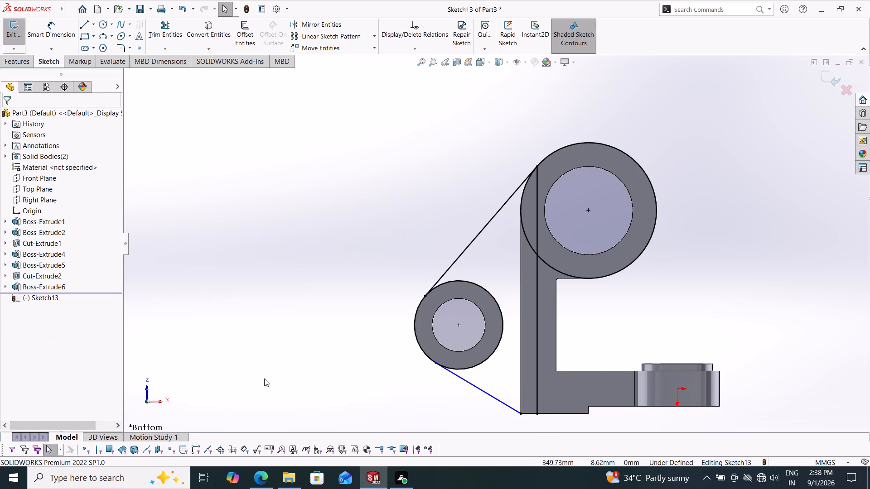
Make the lower slanted line tangent to the small cylinder's outer circle.
{"action": "left_click", "coordinate": [424, 352], "text": "shift"}
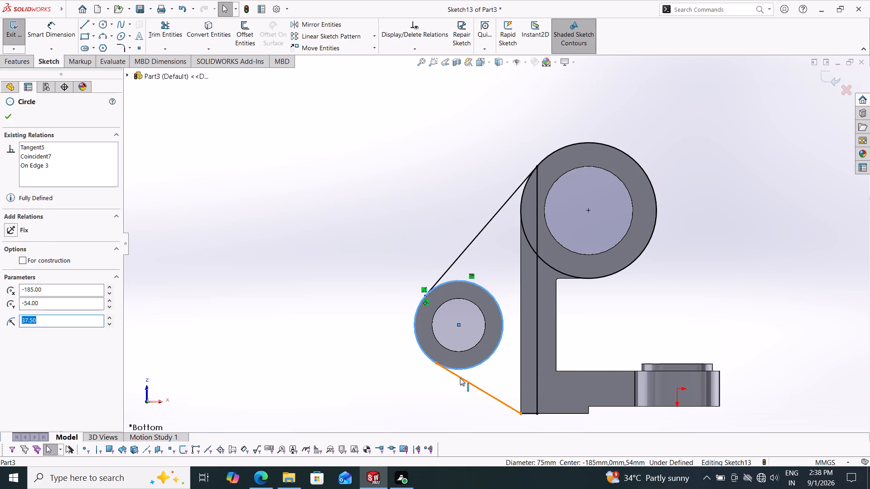
{"action": "left_click", "coordinate": [460, 378], "text": "shift"}
{"action": "left_click", "coordinate": [27, 273]}
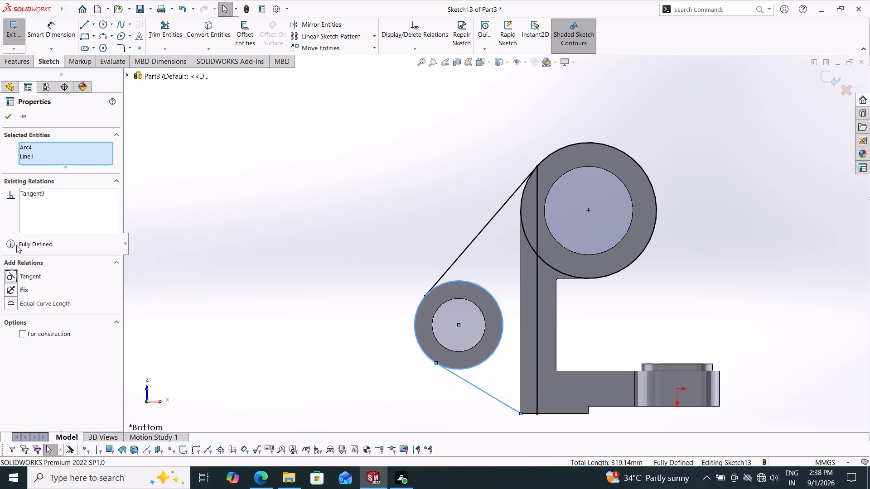
{"action": "left_click", "coordinate": [7, 115]}
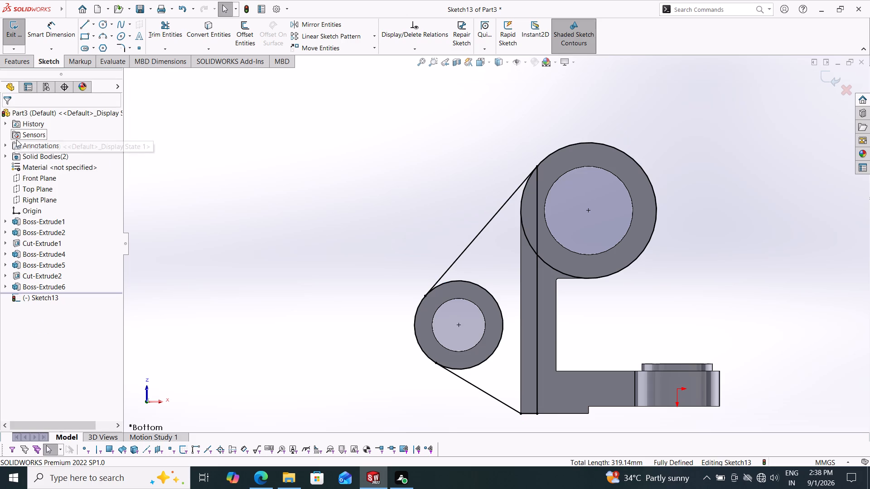
{"action": "key", "text": "Escape"}
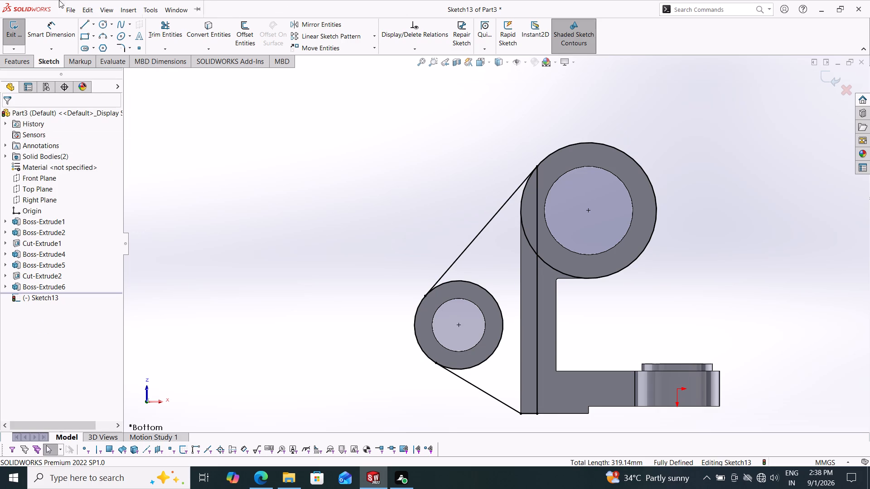
{"action": "left_click", "coordinate": [342, 164]}
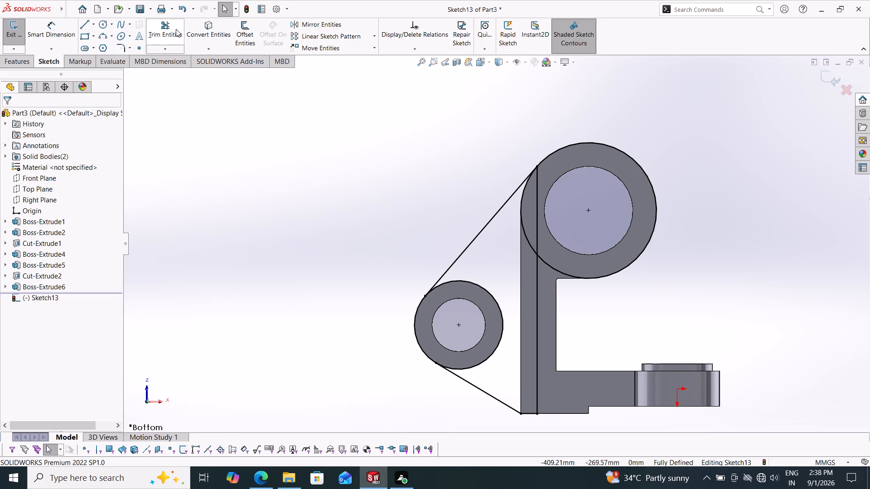
Trim the small circle's arc inside the web profile and the large circle's arc on the web side of the vertical line.
{"action": "left_click_drag", "start_coordinate": [172, 23], "coordinate": [172, 29]}
{"action": "left_click_drag", "start_coordinate": [502, 275], "coordinate": [484, 301]}
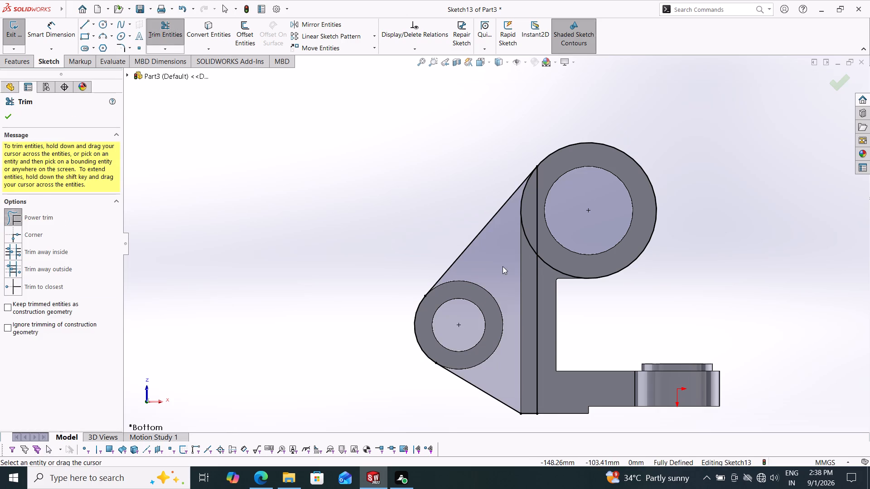
{"action": "left_click_drag", "start_coordinate": [522, 243], "coordinate": [529, 229]}
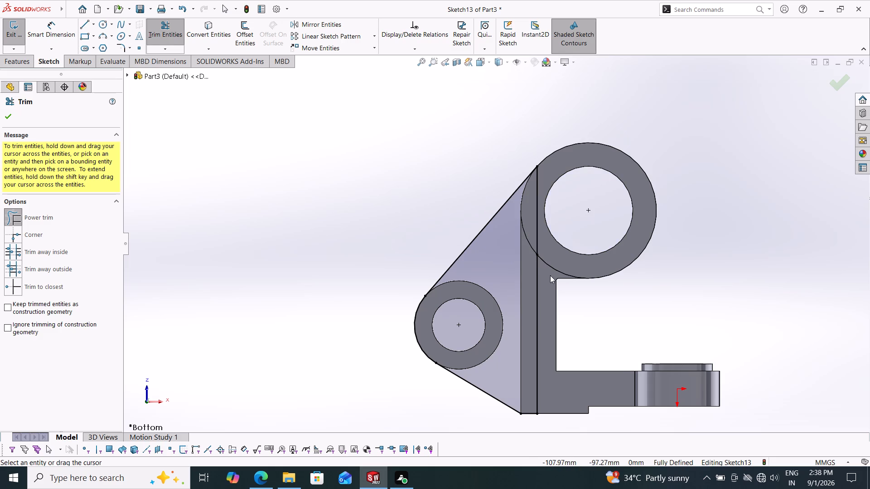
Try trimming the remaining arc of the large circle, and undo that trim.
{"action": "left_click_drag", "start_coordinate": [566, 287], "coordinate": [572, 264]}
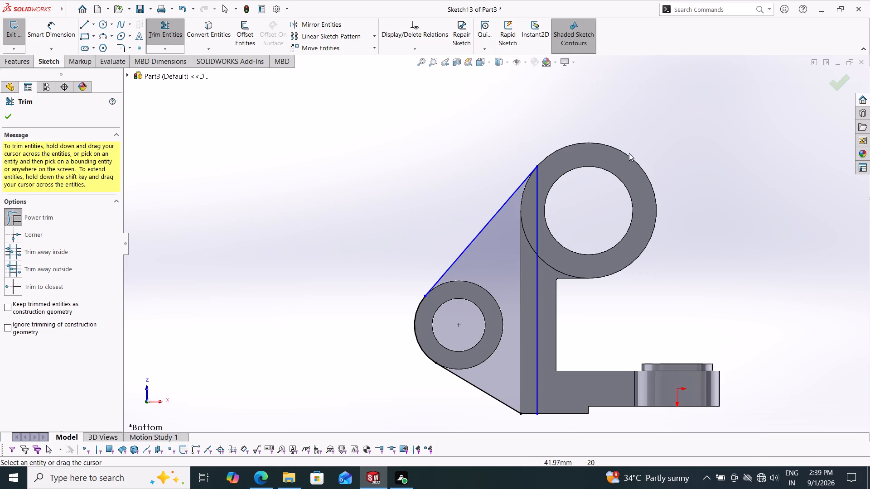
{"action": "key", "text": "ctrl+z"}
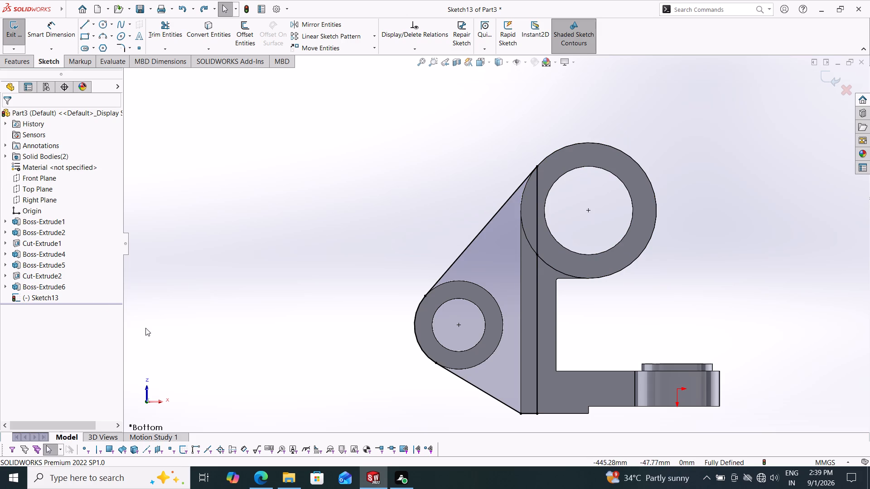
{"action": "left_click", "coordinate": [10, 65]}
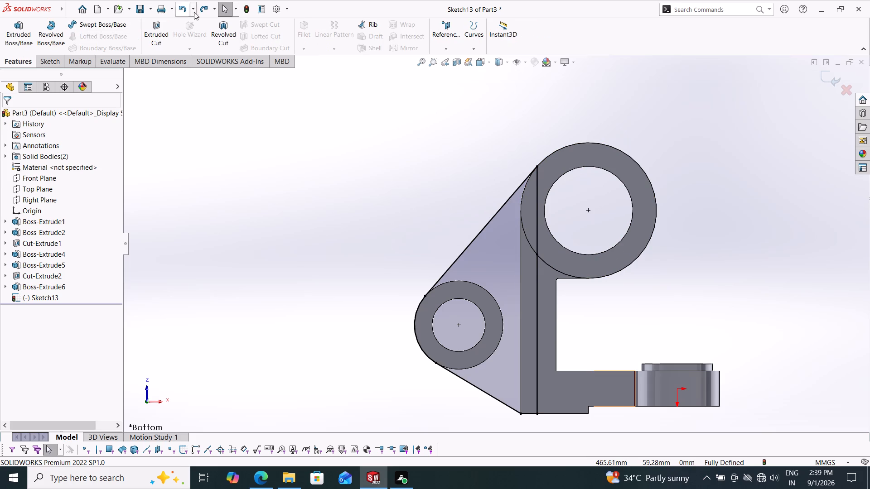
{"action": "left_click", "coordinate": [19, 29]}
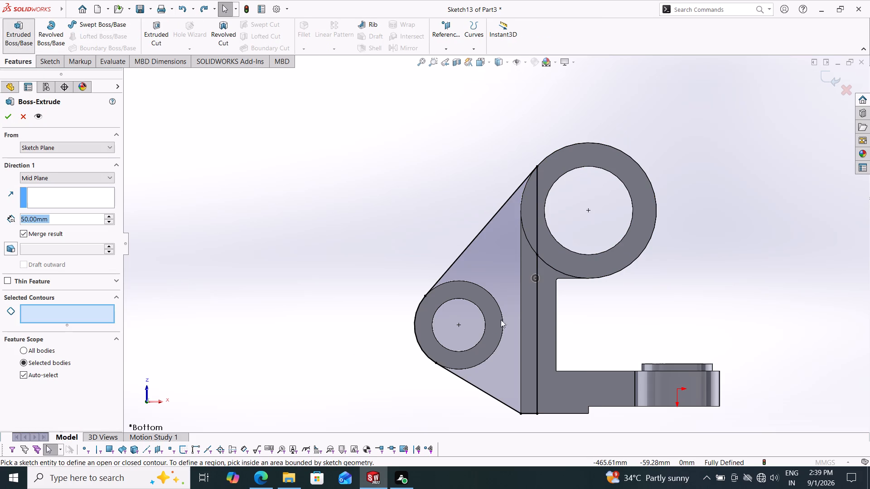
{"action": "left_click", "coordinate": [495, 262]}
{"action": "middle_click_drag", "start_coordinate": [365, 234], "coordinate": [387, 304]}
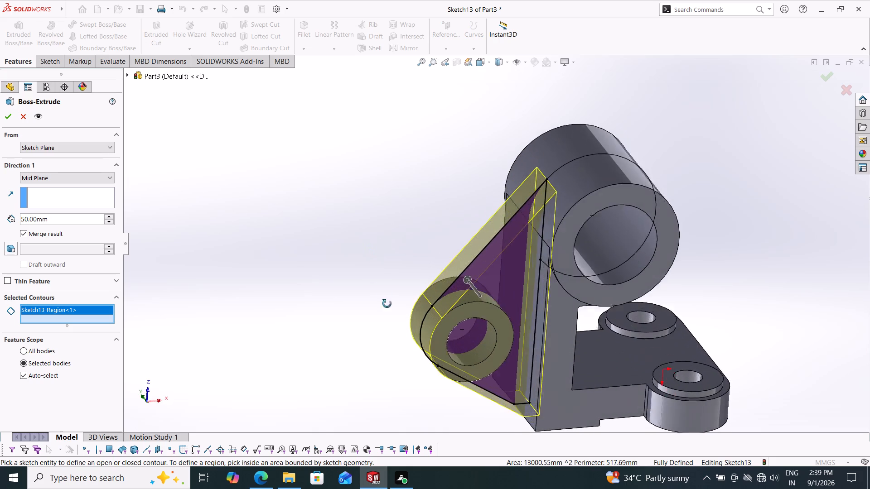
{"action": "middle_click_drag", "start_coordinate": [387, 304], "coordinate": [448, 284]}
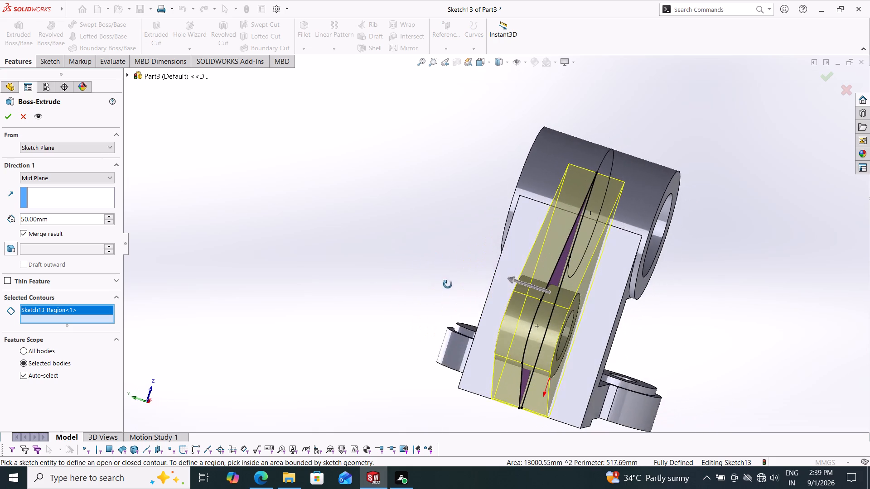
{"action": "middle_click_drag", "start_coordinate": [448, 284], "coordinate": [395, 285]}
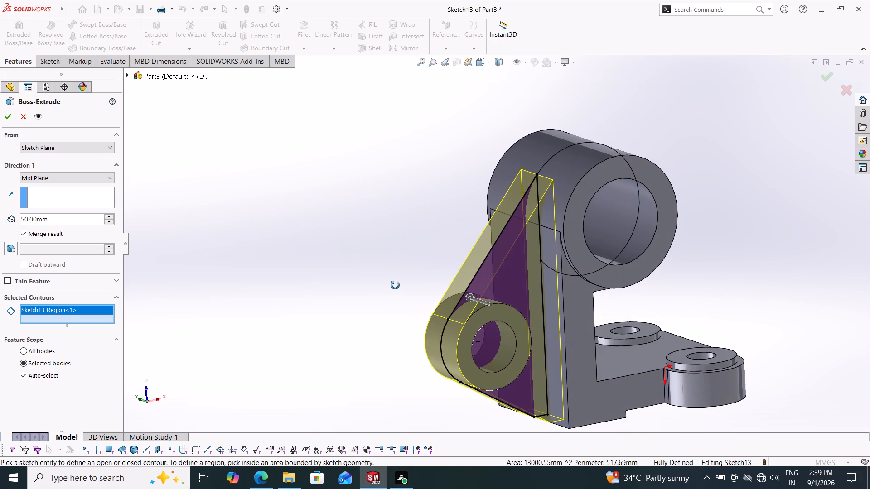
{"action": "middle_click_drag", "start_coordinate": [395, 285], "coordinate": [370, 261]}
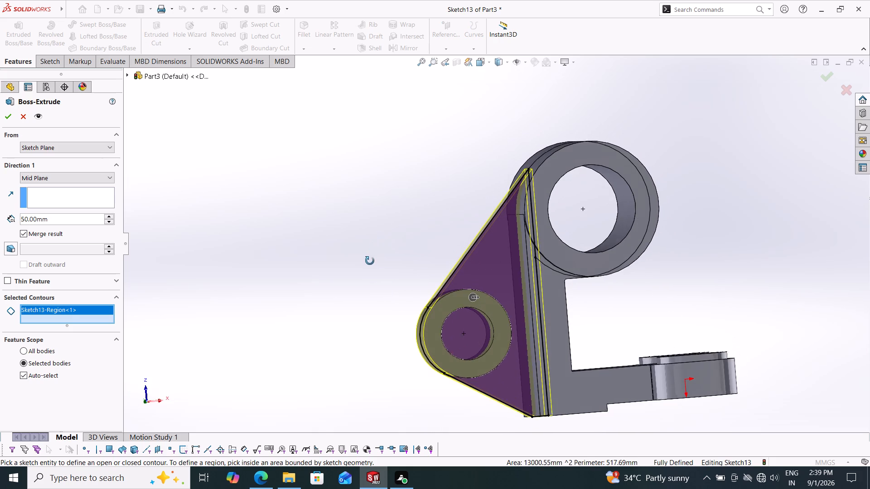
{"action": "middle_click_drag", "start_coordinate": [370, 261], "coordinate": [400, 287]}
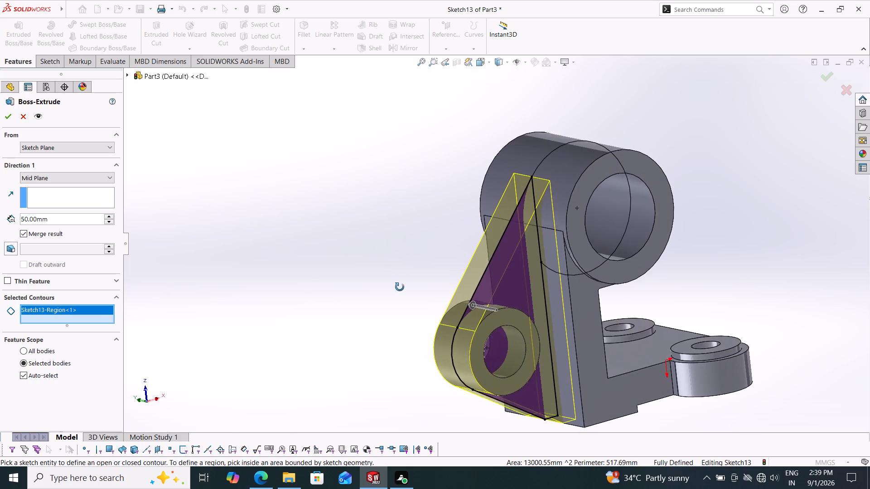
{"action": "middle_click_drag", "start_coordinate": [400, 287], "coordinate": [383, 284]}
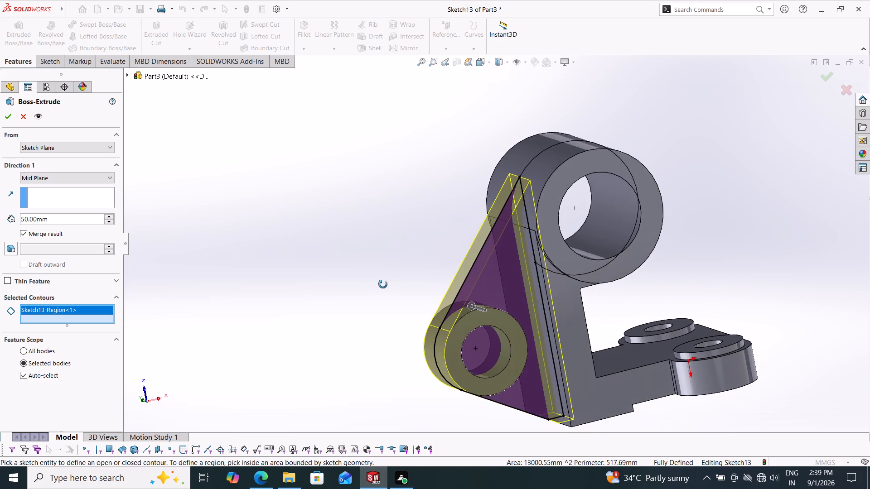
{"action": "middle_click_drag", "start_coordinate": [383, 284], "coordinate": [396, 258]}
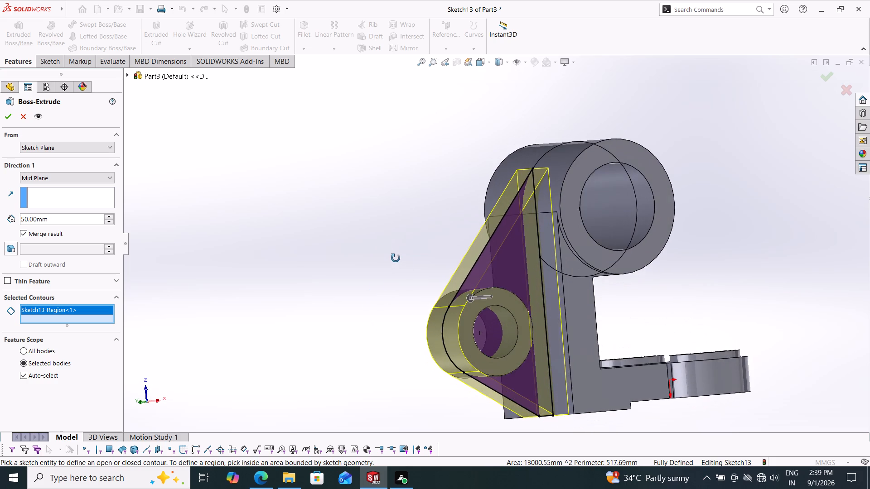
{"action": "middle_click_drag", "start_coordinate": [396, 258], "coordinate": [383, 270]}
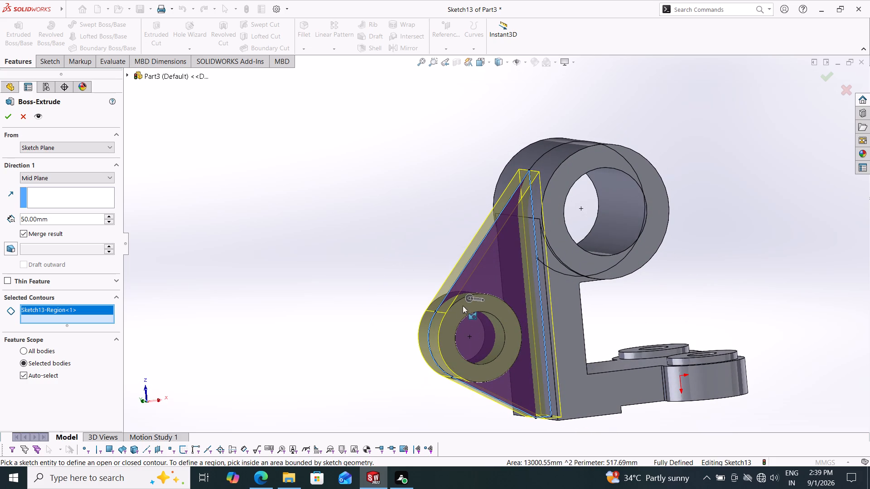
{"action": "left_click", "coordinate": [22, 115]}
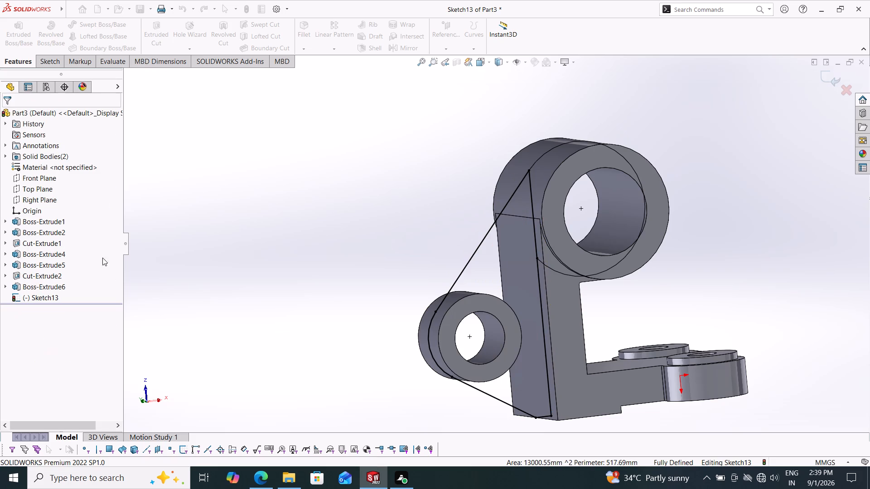
Extrude the closed web region between the cylinders and the upright 26 mm with Mid Plane, merging the result.
{"action": "middle_click_drag", "start_coordinate": [259, 334], "coordinate": [245, 349]}
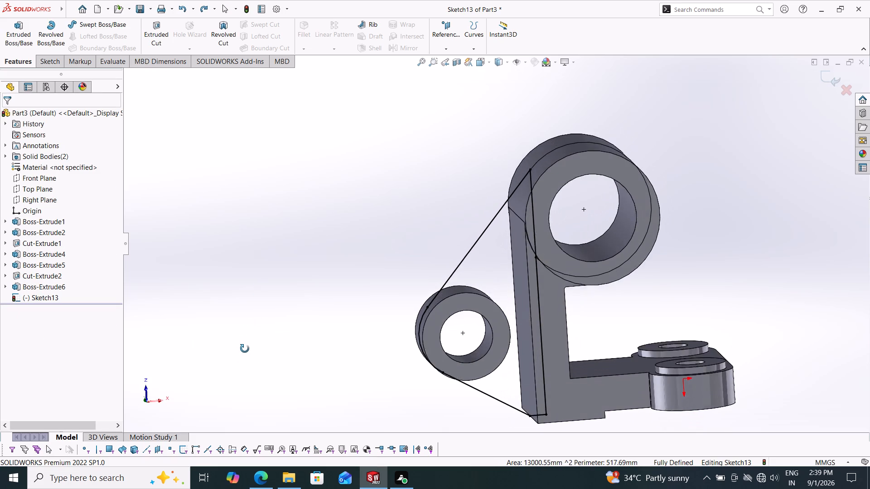
{"action": "middle_click_drag", "start_coordinate": [245, 349], "coordinate": [269, 355]}
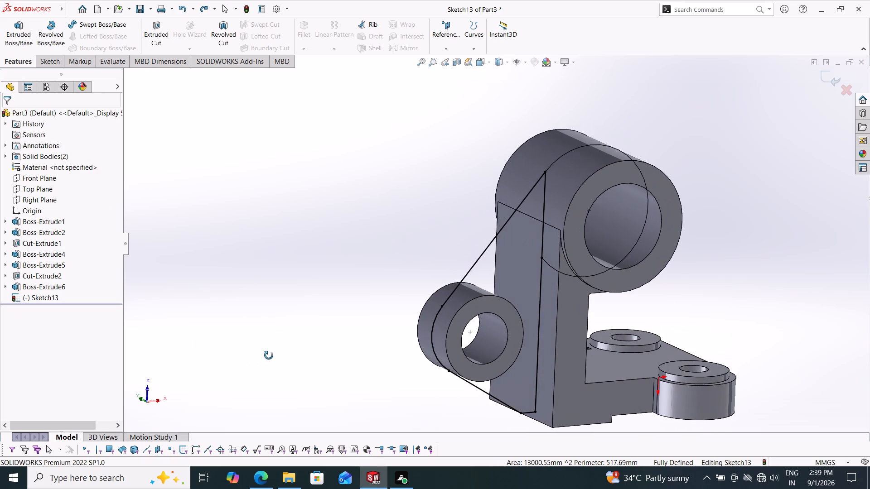
{"action": "middle_click_drag", "start_coordinate": [269, 355], "coordinate": [266, 352]}
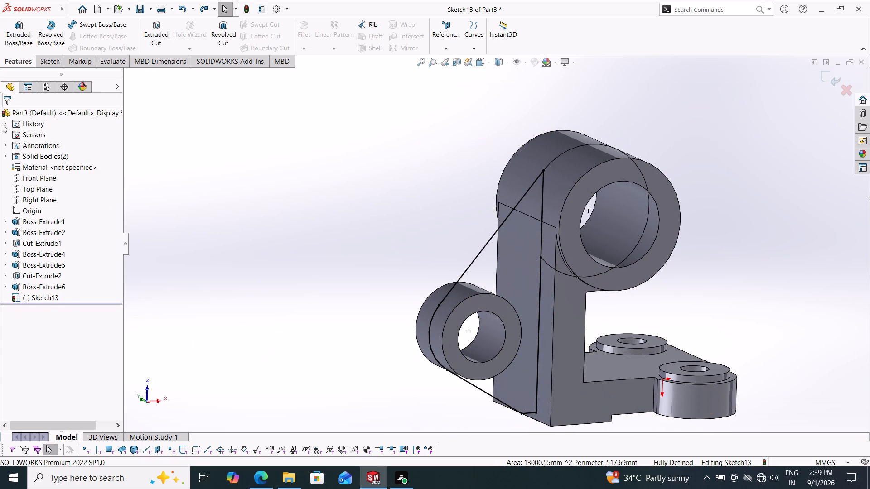
{"action": "left_click", "coordinate": [24, 28]}
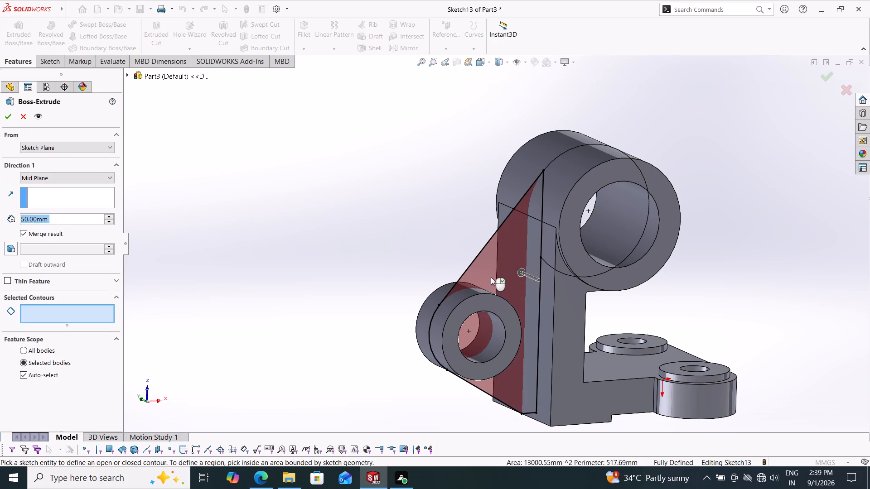
{"action": "left_click", "coordinate": [491, 277]}
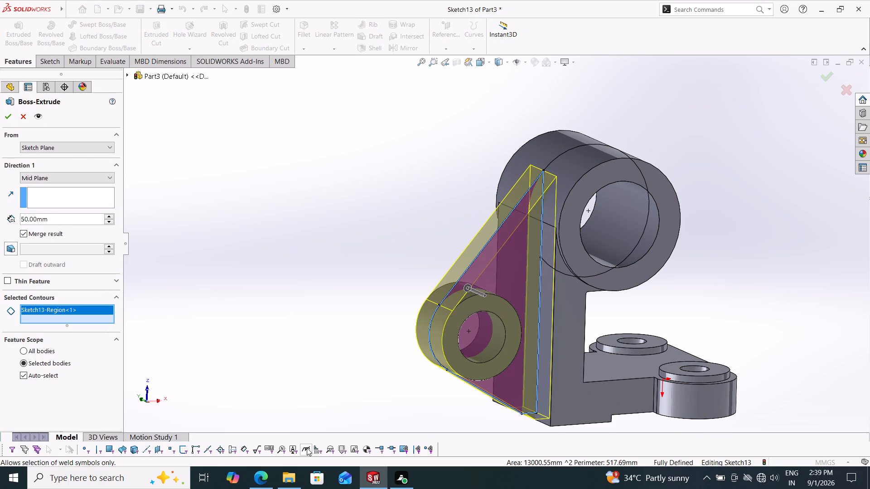
{"action": "left_click_drag", "start_coordinate": [75, 219], "coordinate": [0, 219]}
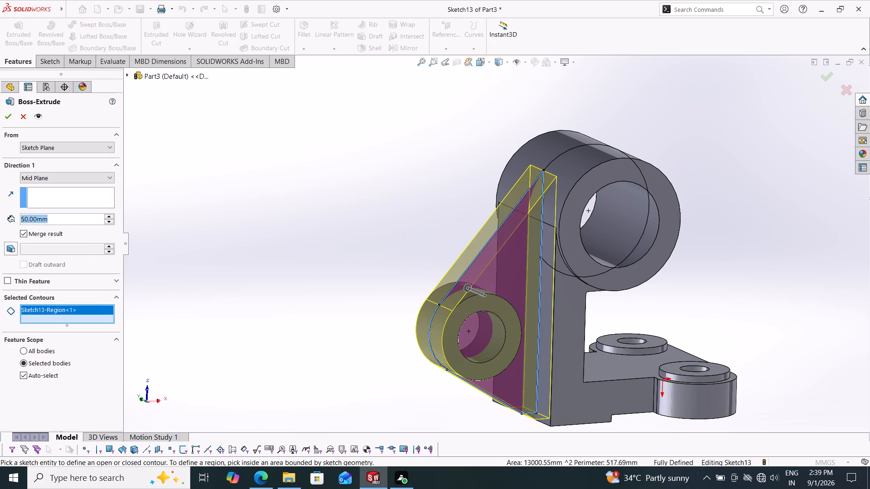
{"action": "left_click_drag", "start_coordinate": [0, 219], "coordinate": [0, 218]}
{"action": "type", "text": "26"}
{"action": "key", "text": "Return"}
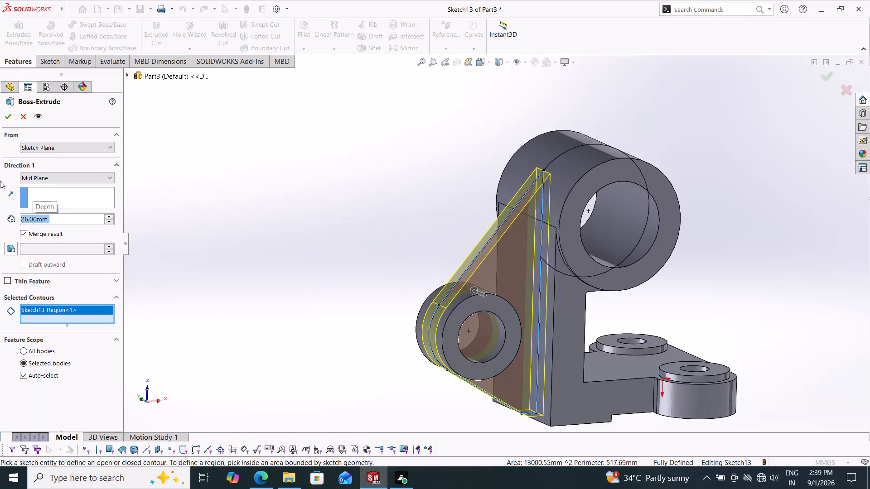
{"action": "left_click", "coordinate": [9, 118]}
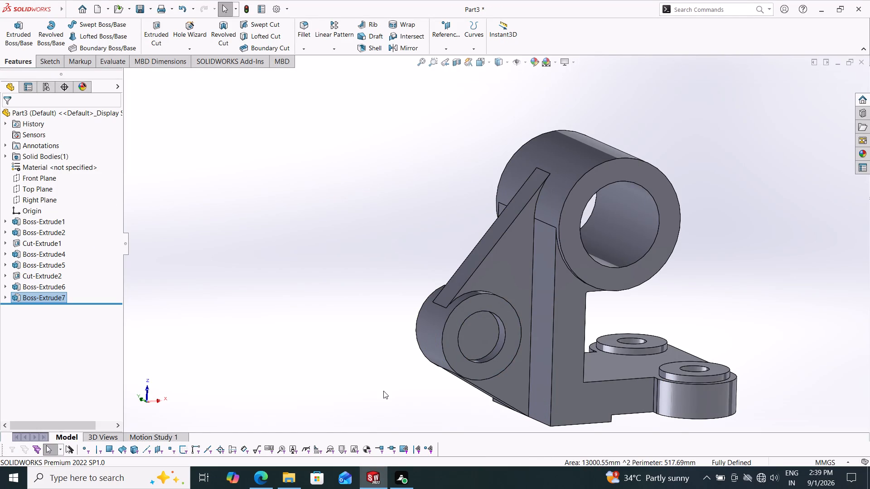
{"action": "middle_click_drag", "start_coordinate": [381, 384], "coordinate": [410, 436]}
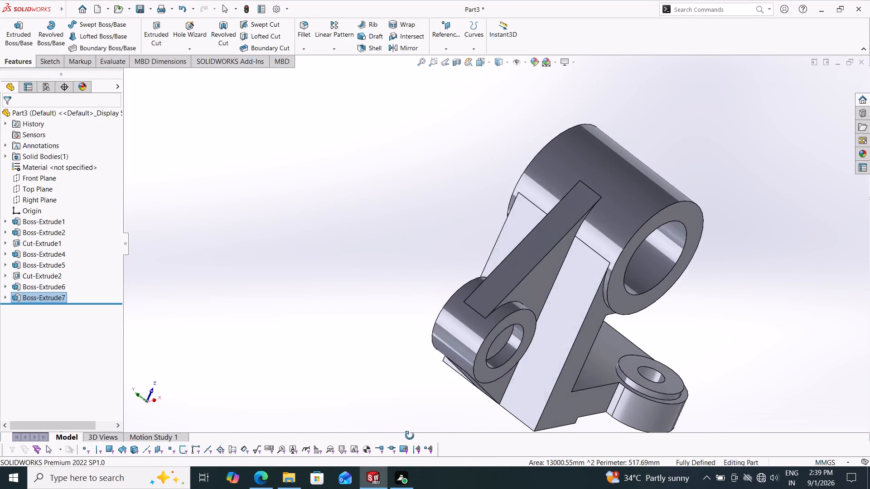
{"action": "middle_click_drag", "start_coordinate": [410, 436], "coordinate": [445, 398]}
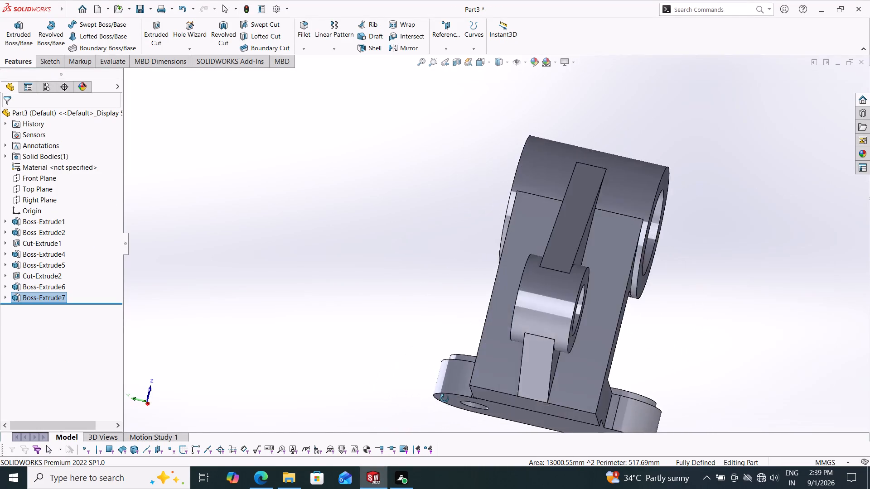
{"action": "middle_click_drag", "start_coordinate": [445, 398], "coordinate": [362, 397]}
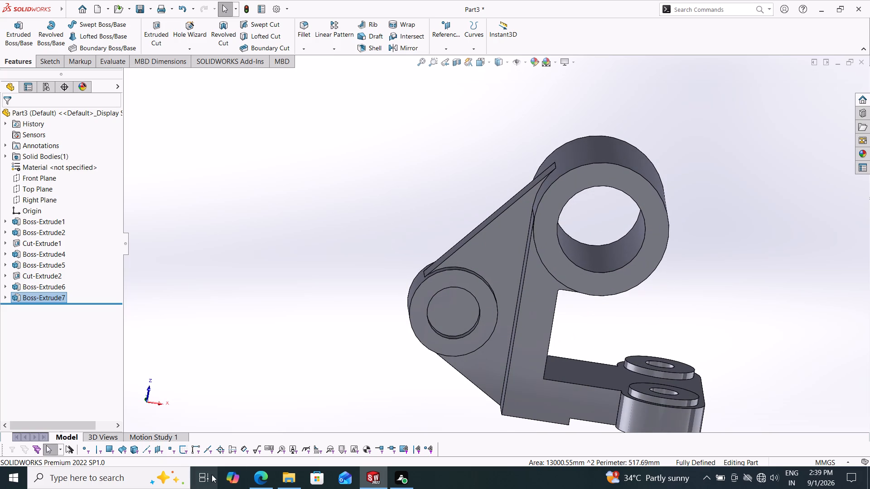
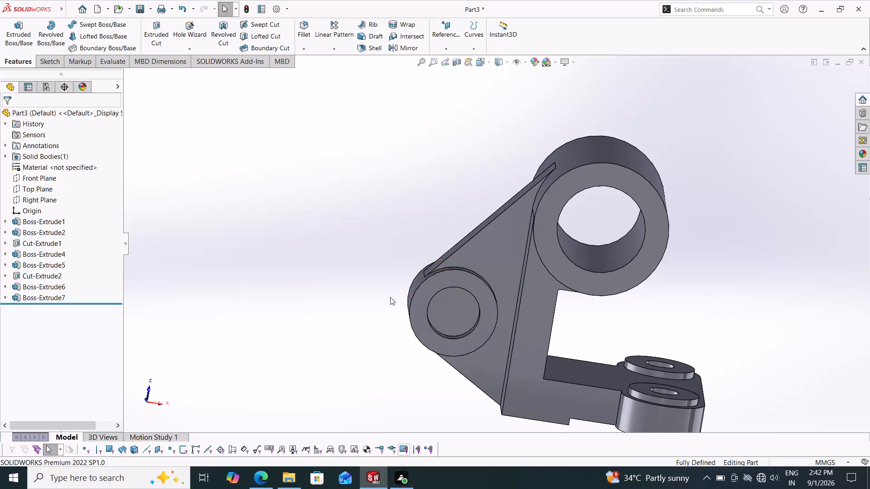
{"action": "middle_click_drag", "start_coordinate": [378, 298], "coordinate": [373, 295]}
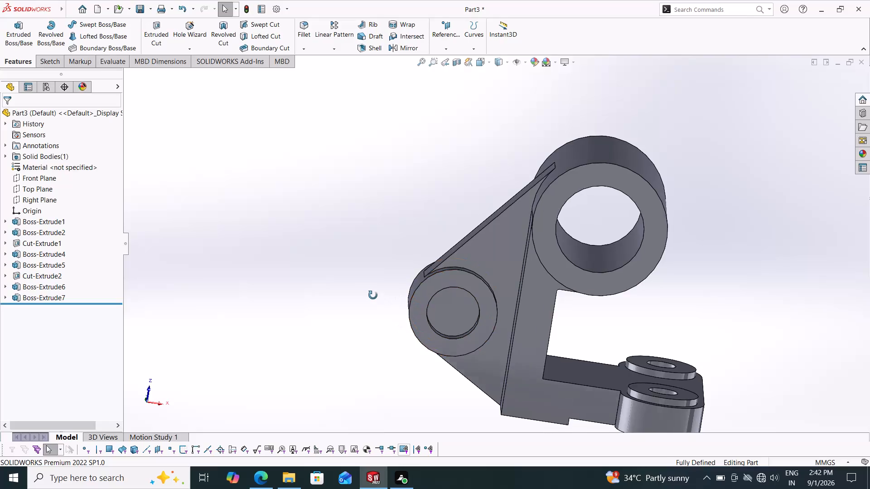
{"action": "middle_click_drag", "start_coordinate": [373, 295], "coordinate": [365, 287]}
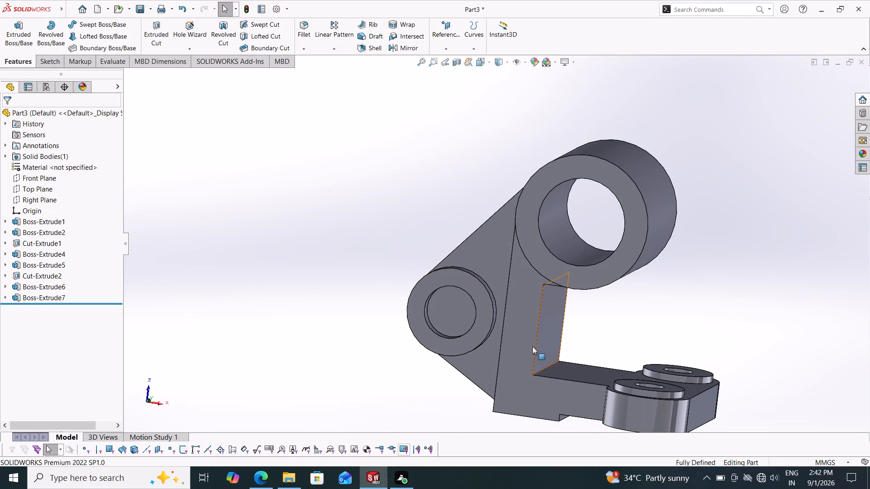
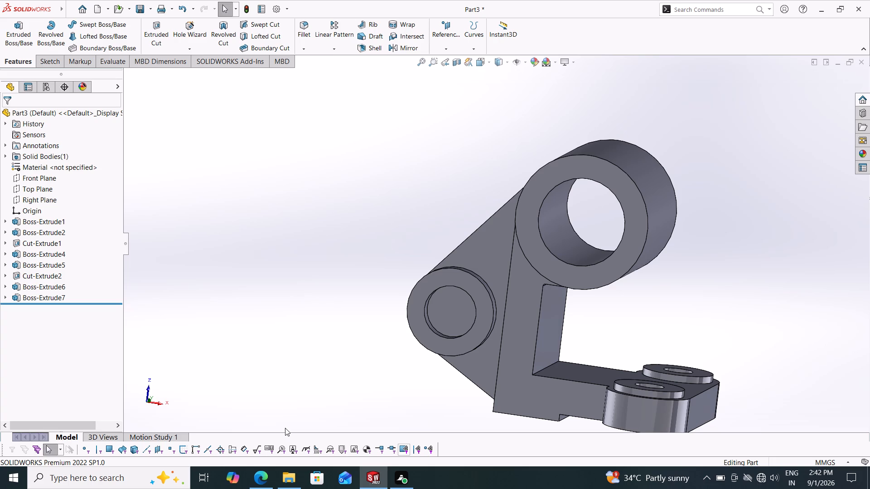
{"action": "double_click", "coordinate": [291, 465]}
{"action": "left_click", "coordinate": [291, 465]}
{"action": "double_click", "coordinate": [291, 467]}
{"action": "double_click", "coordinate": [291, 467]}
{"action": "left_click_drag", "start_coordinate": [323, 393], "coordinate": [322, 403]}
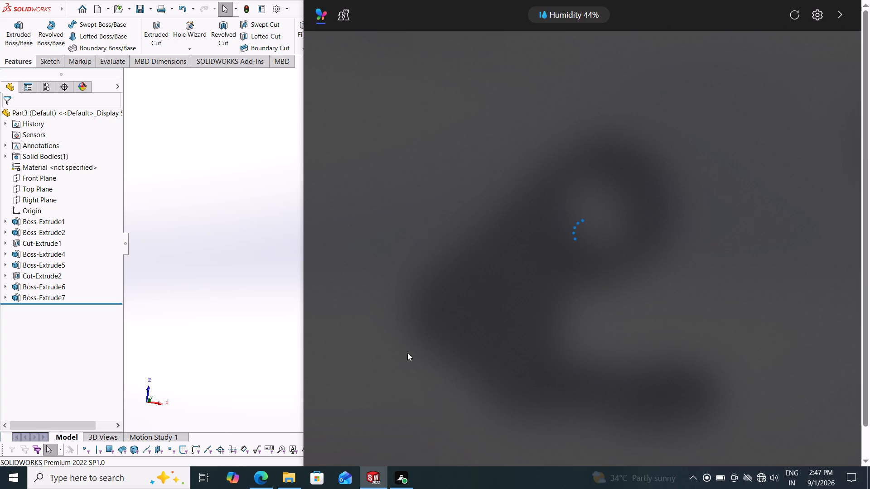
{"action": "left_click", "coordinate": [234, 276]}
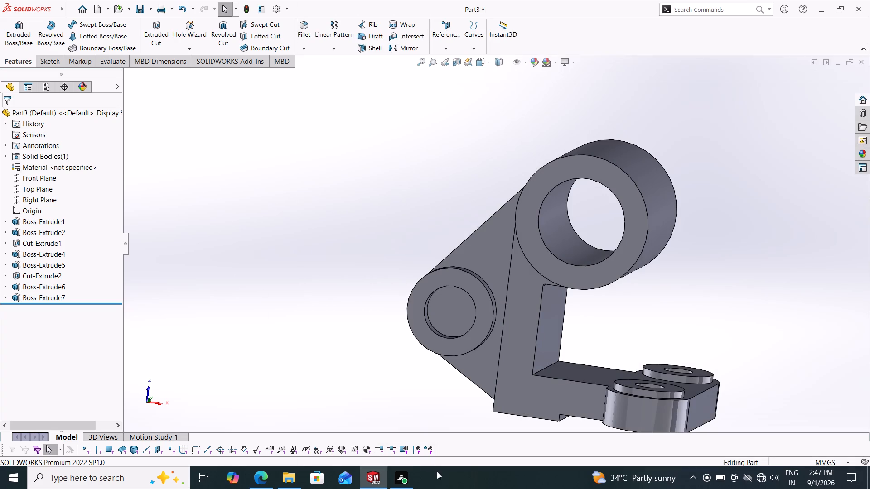
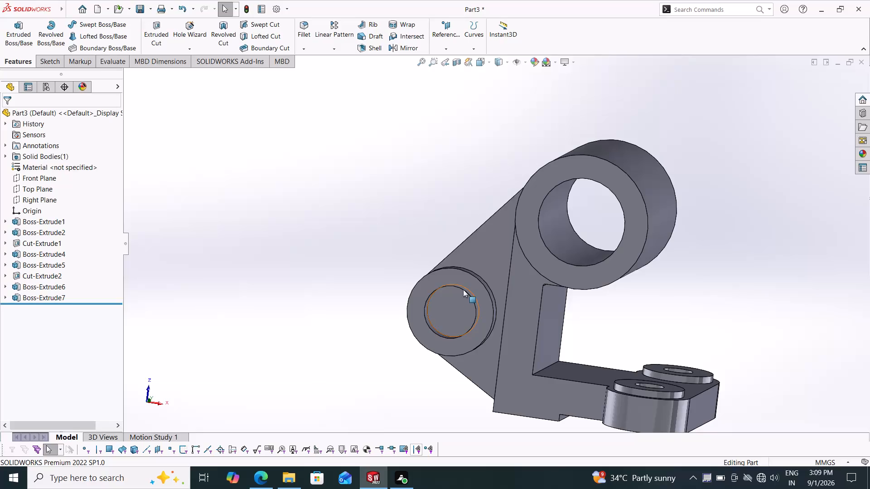
Start a sketch on the smaller hollow cylinder's annular end face and convert its inner 45 mm circular edge into sketch geometry.
{"action": "left_click", "coordinate": [464, 289]}
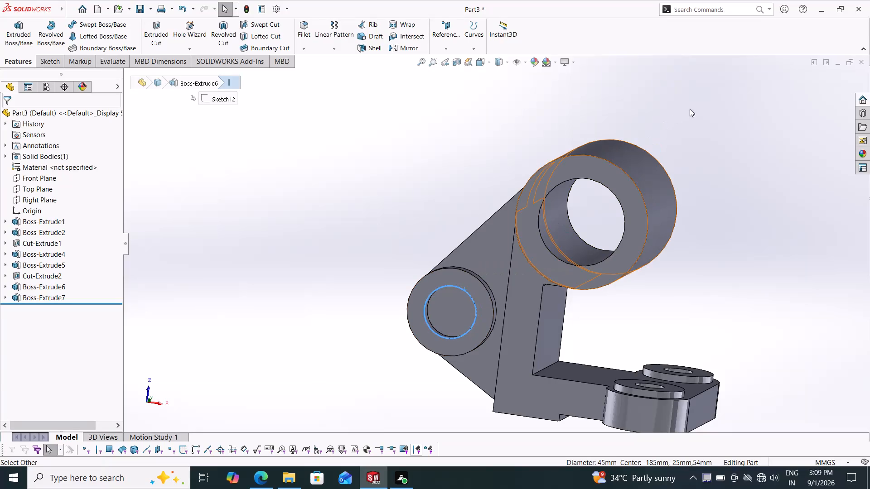
{"action": "left_click", "coordinate": [482, 303]}
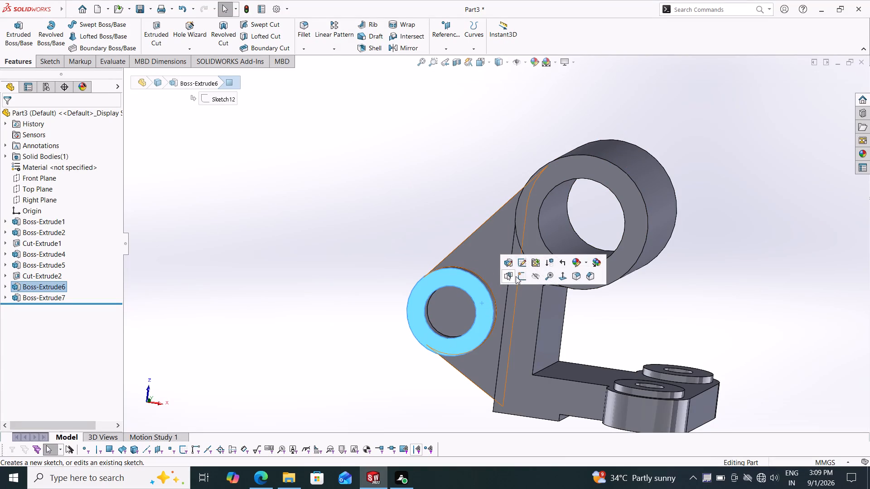
{"action": "left_click", "coordinate": [518, 274]}
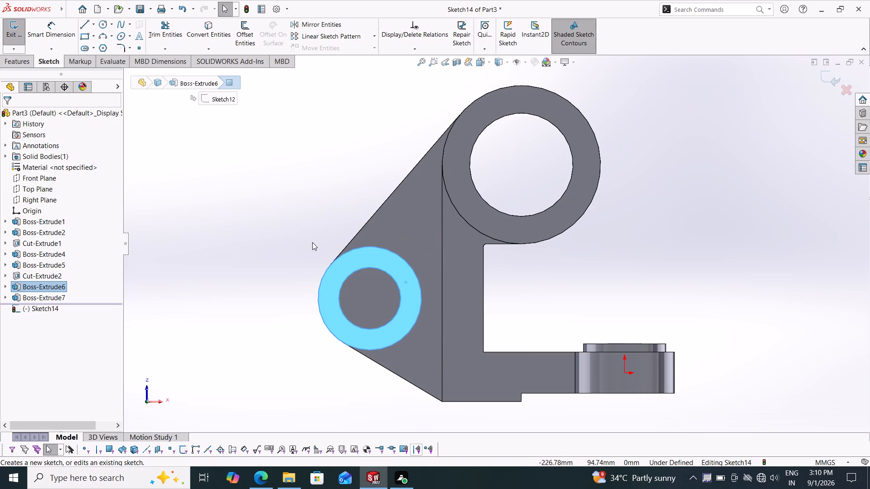
{"action": "key", "text": "Escape"}
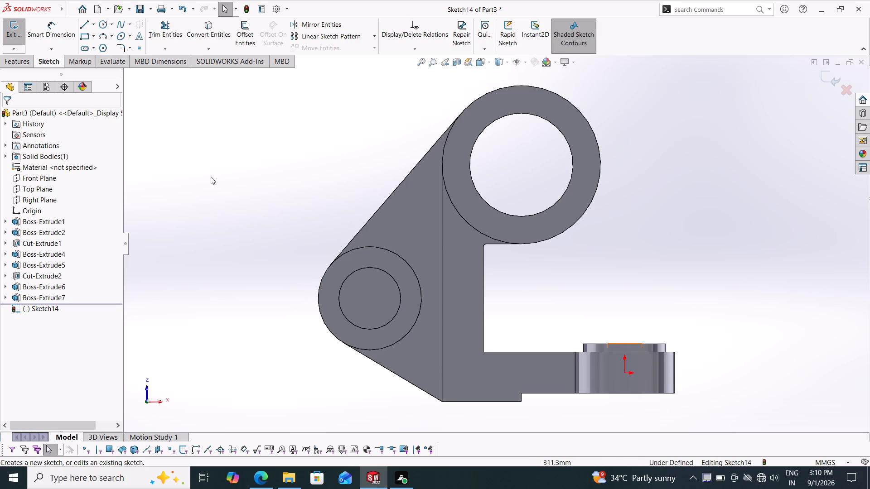
{"action": "left_click", "coordinate": [203, 29]}
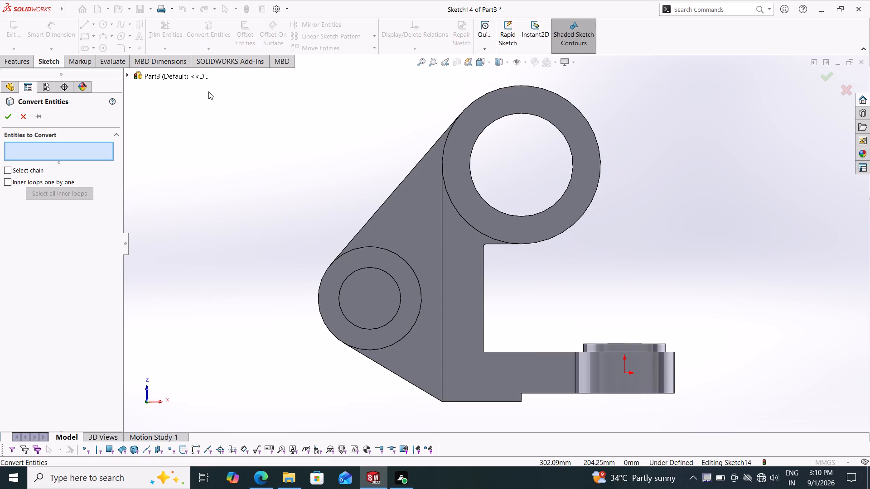
{"action": "left_click", "coordinate": [390, 276]}
{"action": "left_click", "coordinate": [8, 113]}
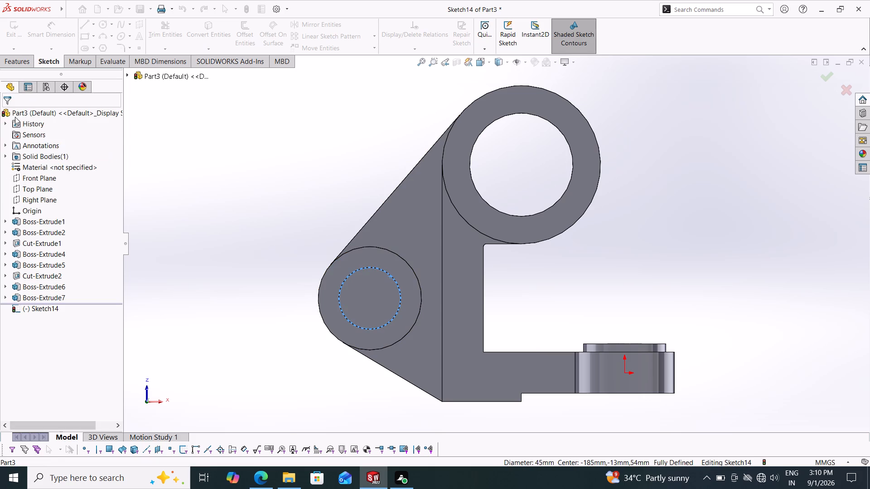
{"action": "left_click_drag", "start_coordinate": [0, 44], "coordinate": [1, 48]}
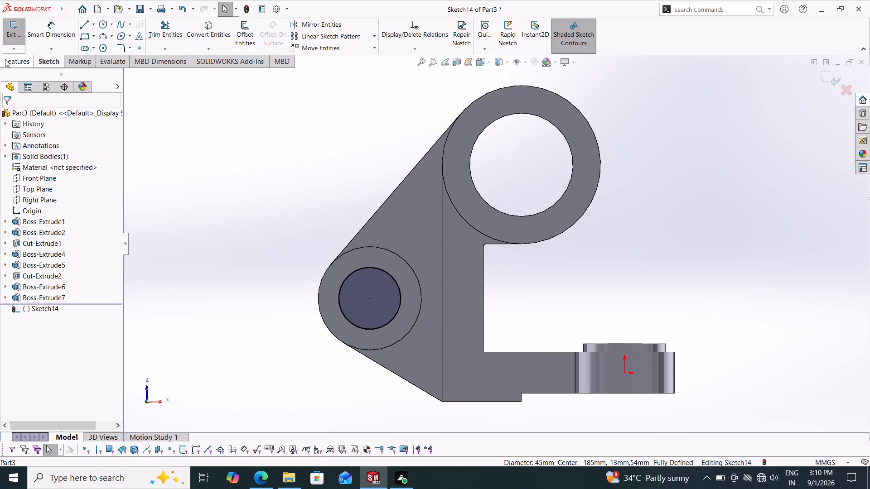
Cut-extrude the converted 45 mm circle Through All so the smaller cylinder's bore passes through the web.
{"action": "left_click", "coordinate": [10, 62]}
{"action": "left_click", "coordinate": [156, 28]}
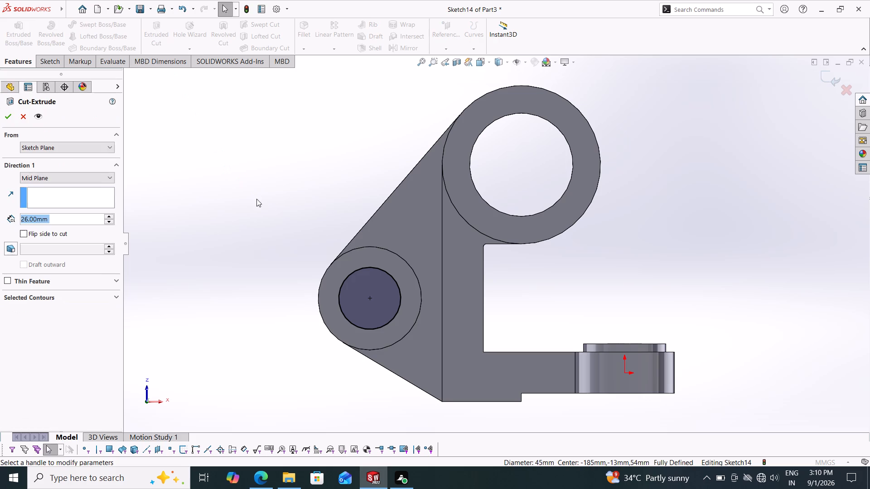
{"action": "middle_click_drag", "start_coordinate": [247, 211], "coordinate": [314, 312]}
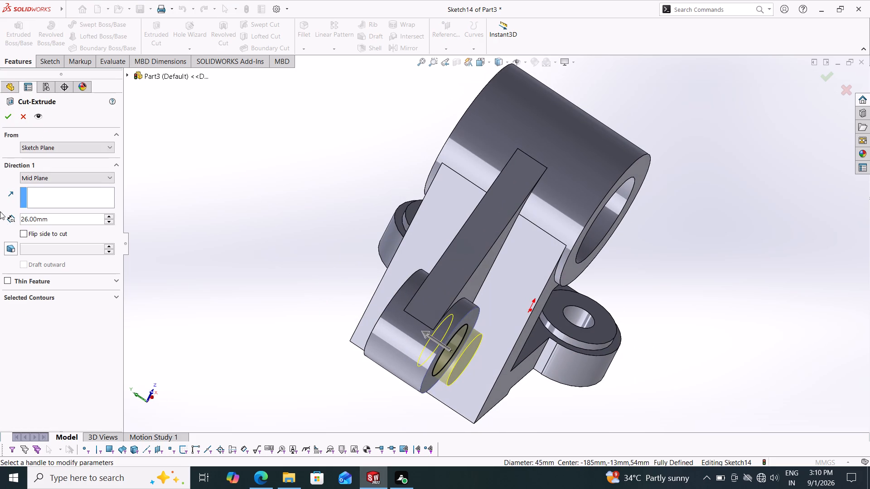
{"action": "left_click", "coordinate": [53, 182]}
{"action": "left_click", "coordinate": [49, 195]}
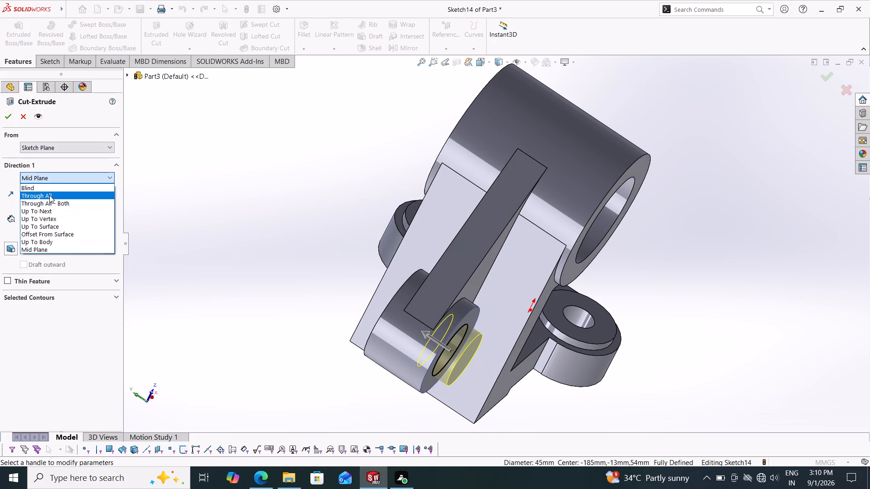
{"action": "left_click", "coordinate": [9, 112]}
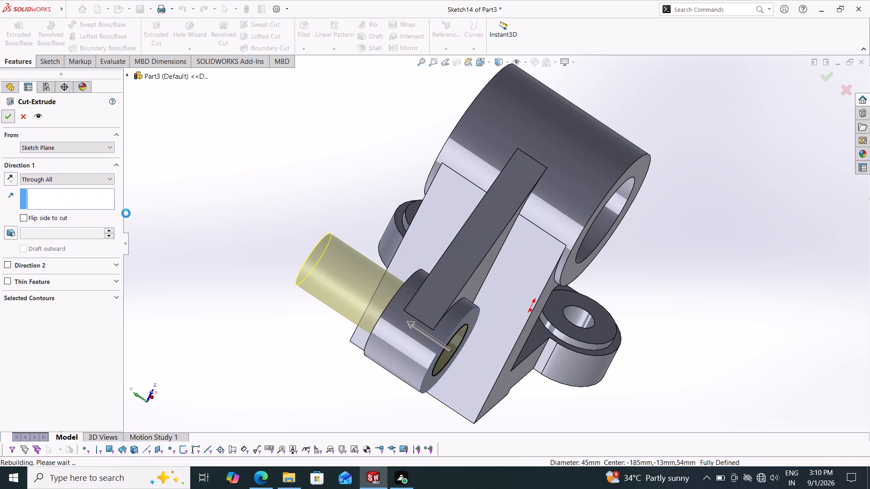
Examine the bracket from all sides, including both bores, the tangent web, the upright and the underside of the bossed plate.
{"action": "middle_click_drag", "start_coordinate": [330, 354], "coordinate": [292, 289]}
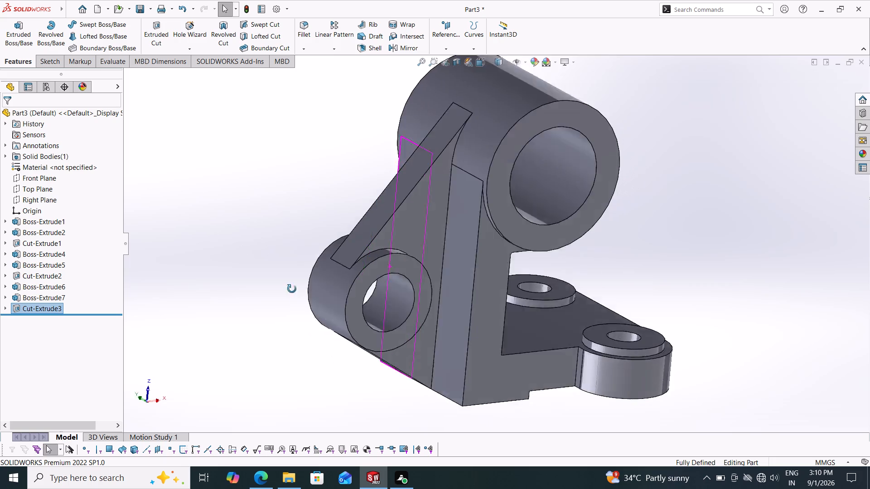
{"action": "middle_click_drag", "start_coordinate": [292, 289], "coordinate": [256, 270]}
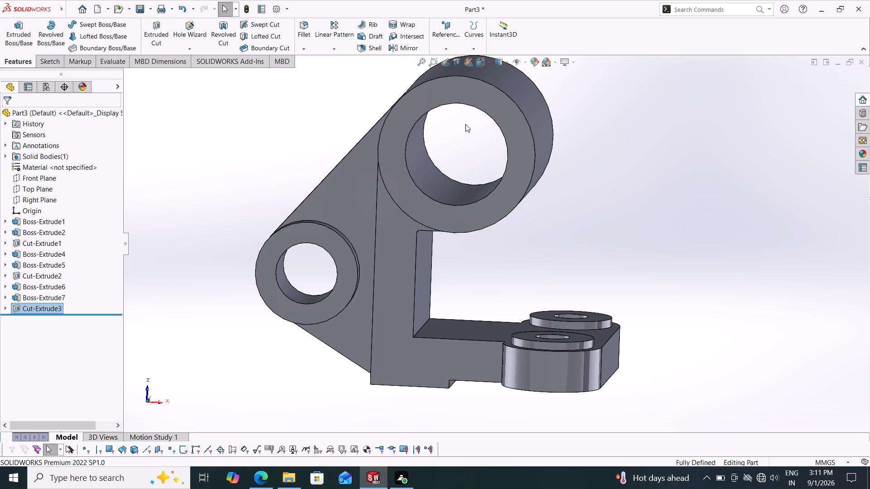
{"action": "middle_click_drag", "start_coordinate": [613, 218], "coordinate": [481, 260]}
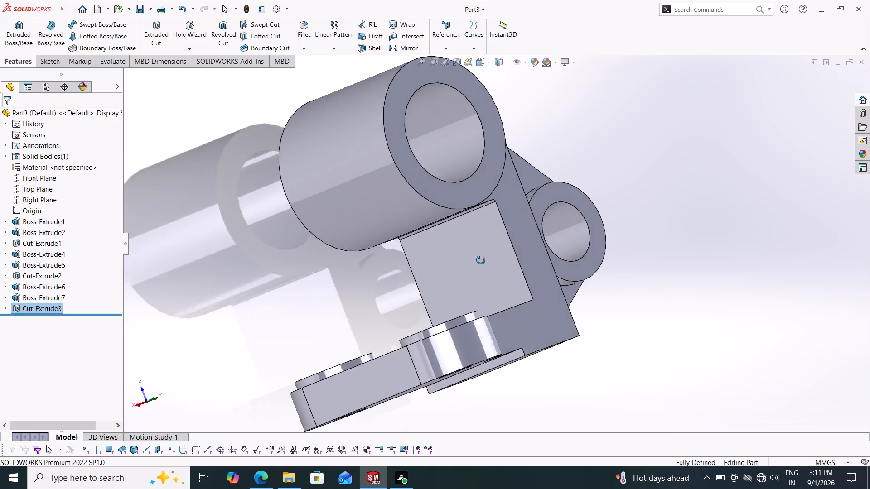
{"action": "middle_click_drag", "start_coordinate": [481, 260], "coordinate": [513, 240]}
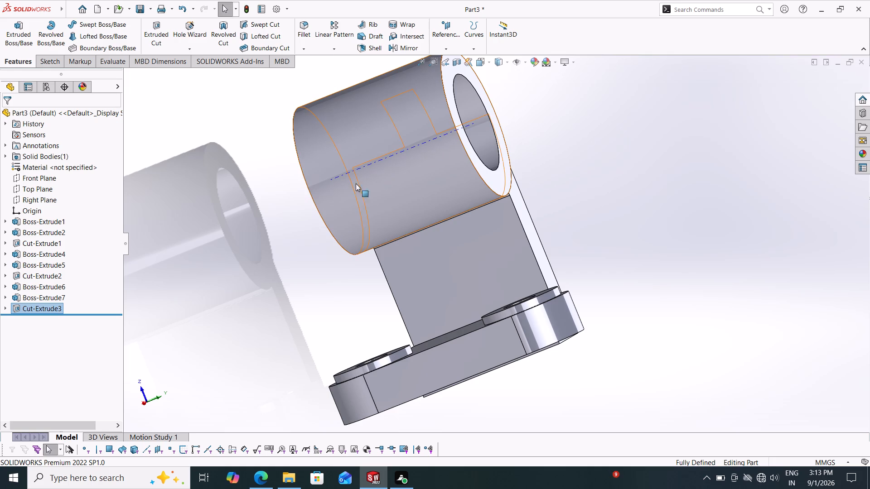
{"action": "middle_click_drag", "start_coordinate": [236, 283], "coordinate": [307, 293]}
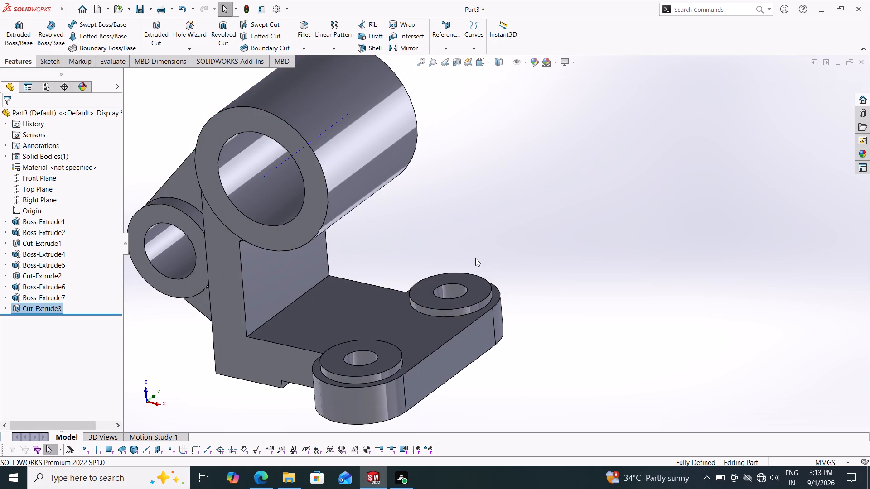
{"action": "middle_click_drag", "start_coordinate": [535, 327], "coordinate": [573, 273]}
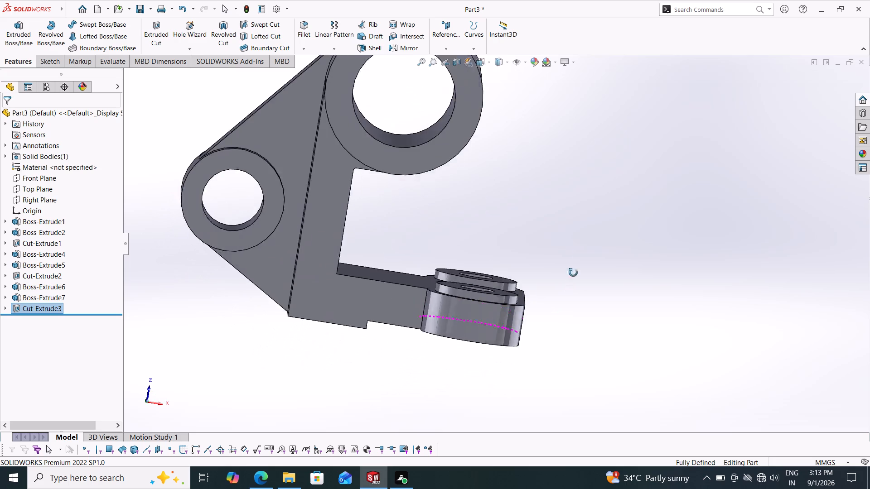
{"action": "middle_click_drag", "start_coordinate": [573, 273], "coordinate": [571, 255]}
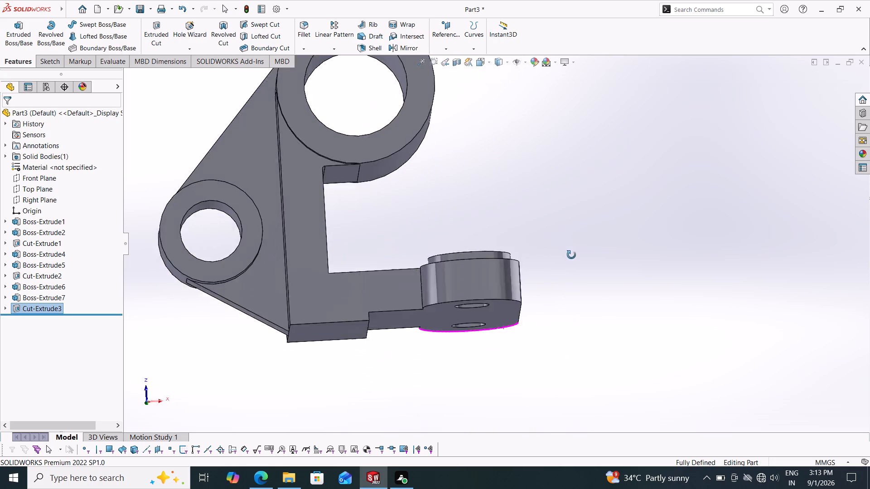
{"action": "middle_click_drag", "start_coordinate": [571, 255], "coordinate": [536, 207]}
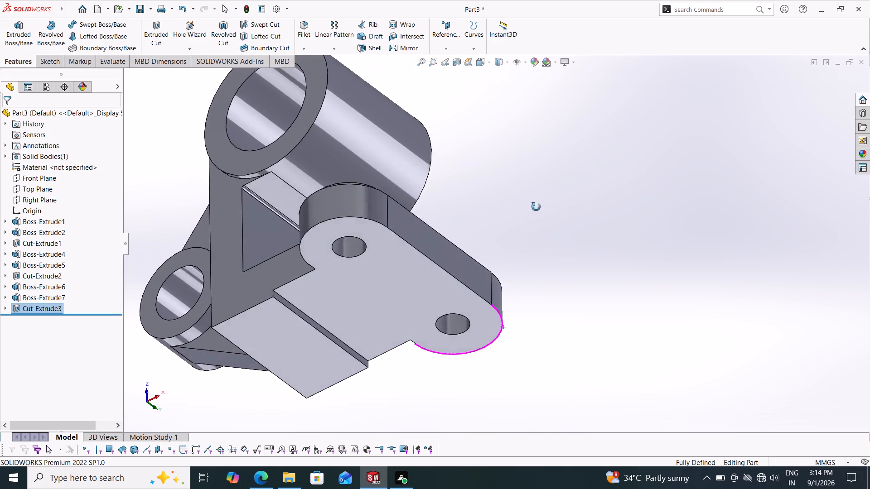
{"action": "middle_click_drag", "start_coordinate": [536, 207], "coordinate": [674, 235]}
{"action": "middle_click", "coordinate": [683, 235]}
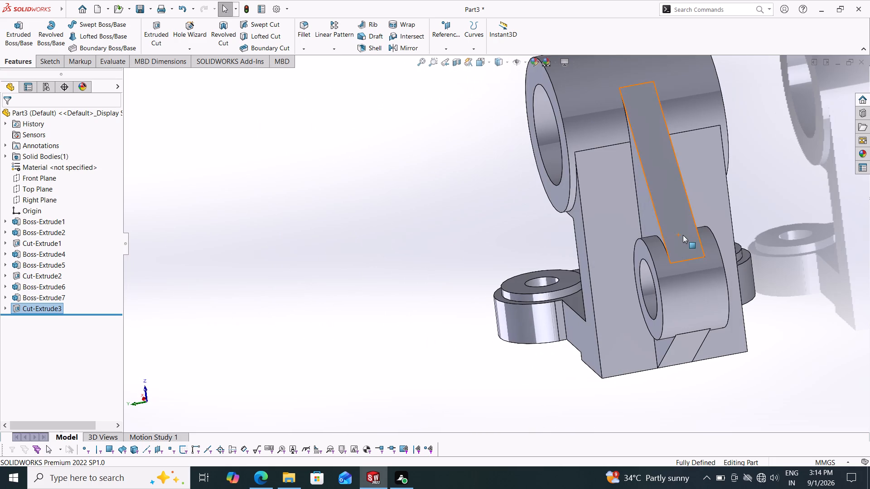
{"action": "key", "text": "Escape"}
{"action": "middle_click_drag", "start_coordinate": [445, 300], "coordinate": [426, 305]}
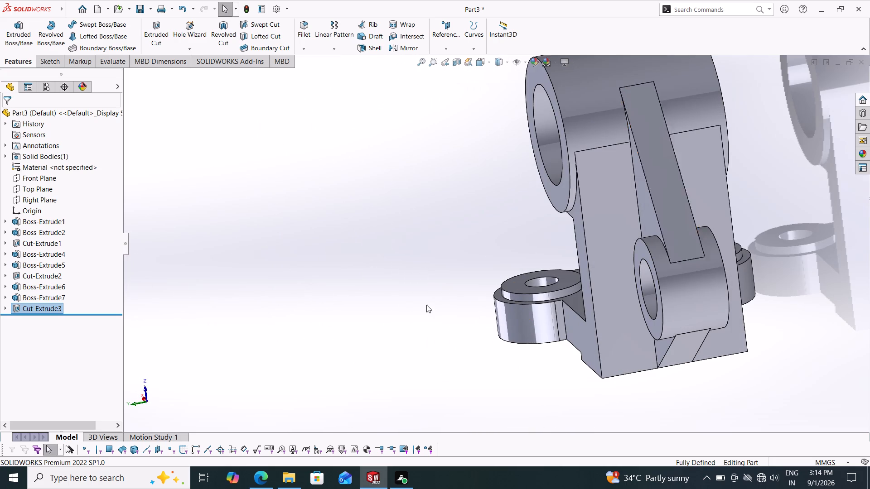
{"action": "middle_click_drag", "start_coordinate": [426, 305], "coordinate": [387, 306]}
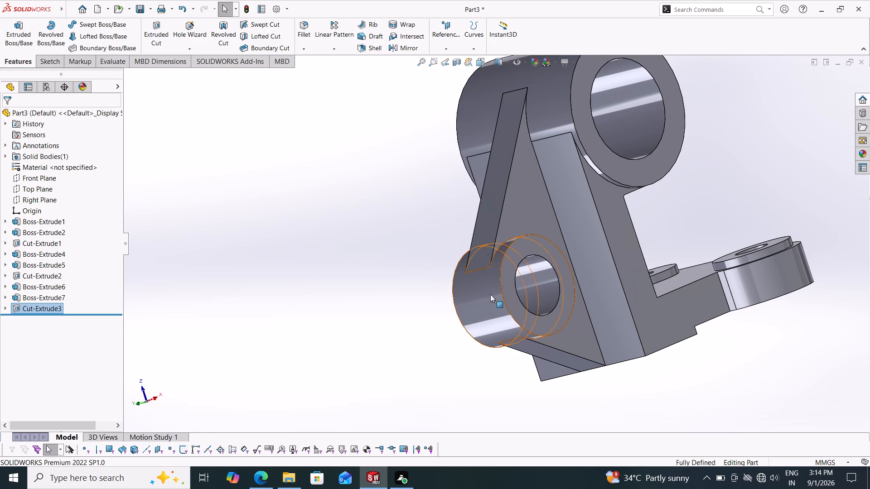
{"action": "middle_click_drag", "start_coordinate": [376, 258], "coordinate": [360, 266]}
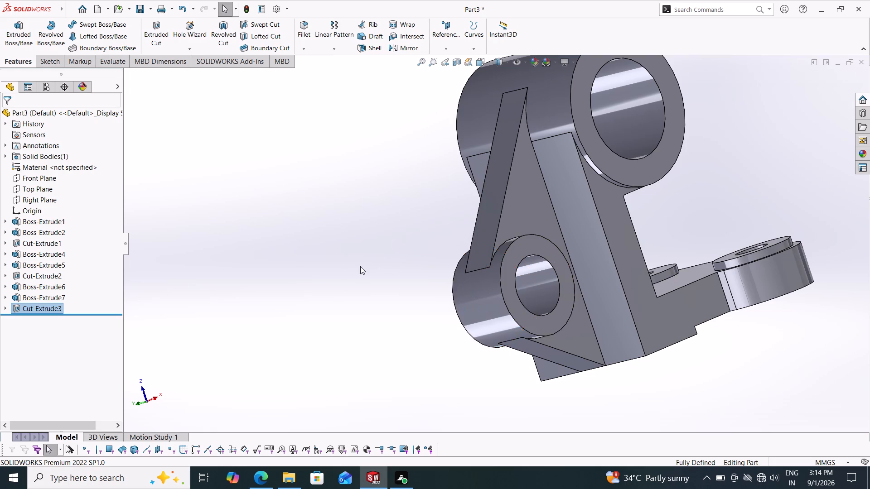
{"action": "middle_click_drag", "start_coordinate": [360, 266], "coordinate": [316, 294]}
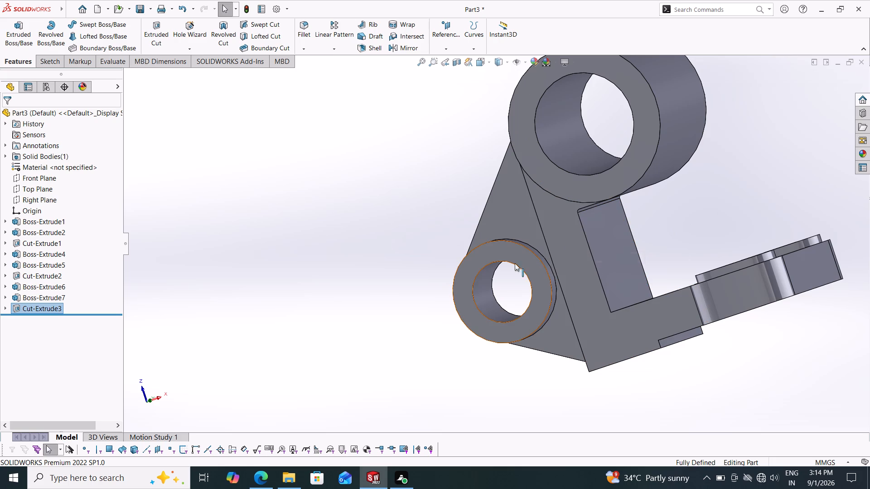
{"action": "middle_click_drag", "start_coordinate": [393, 266], "coordinate": [455, 228]}
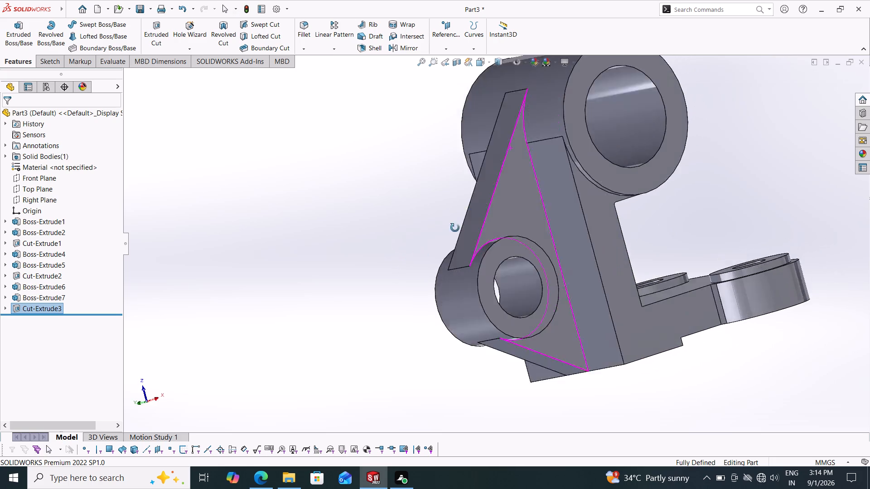
{"action": "middle_click_drag", "start_coordinate": [455, 228], "coordinate": [593, 185]}
{"action": "scroll", "coordinate": [539, 234], "scroll_direction": "up", "scroll_amount": 3}
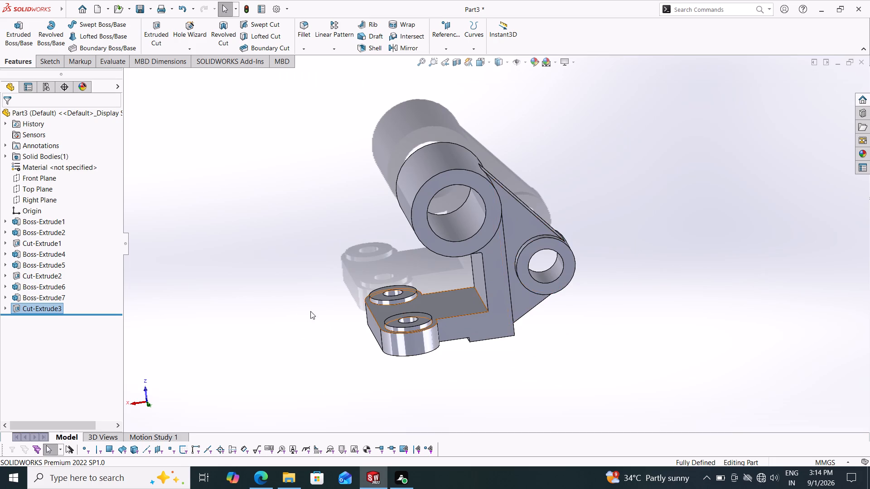
{"action": "middle_click_drag", "start_coordinate": [297, 287], "coordinate": [368, 224]}
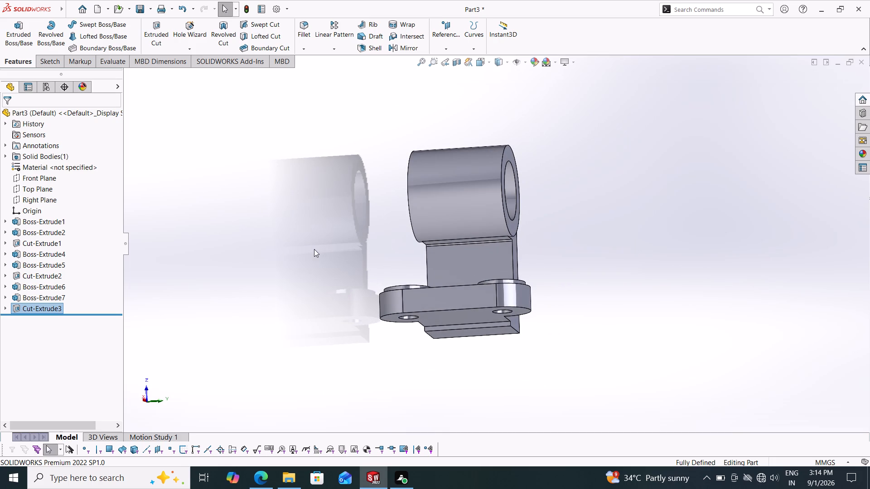
{"action": "middle_click_drag", "start_coordinate": [306, 251], "coordinate": [372, 267]}
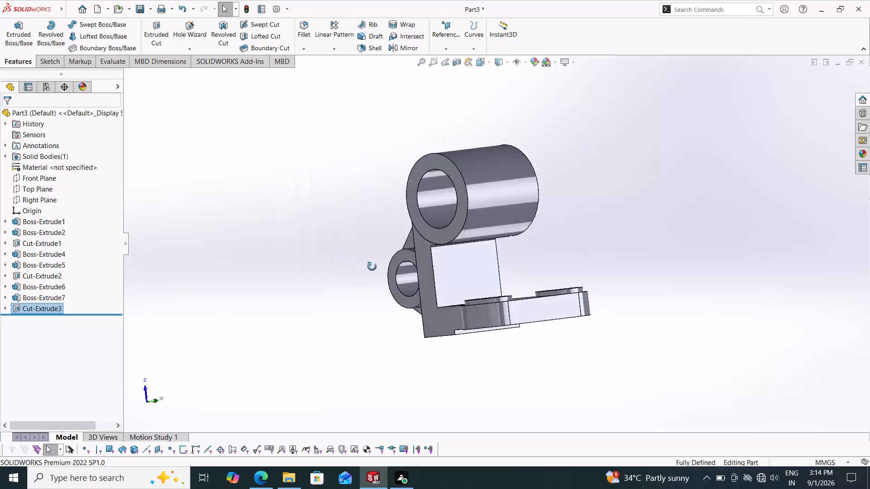
{"action": "middle_click_drag", "start_coordinate": [372, 267], "coordinate": [492, 314]}
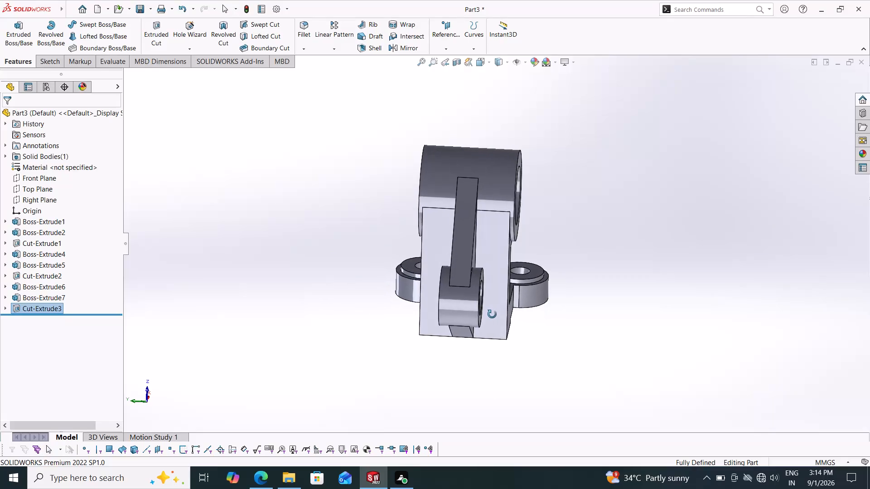
{"action": "middle_click_drag", "start_coordinate": [492, 314], "coordinate": [466, 328]}
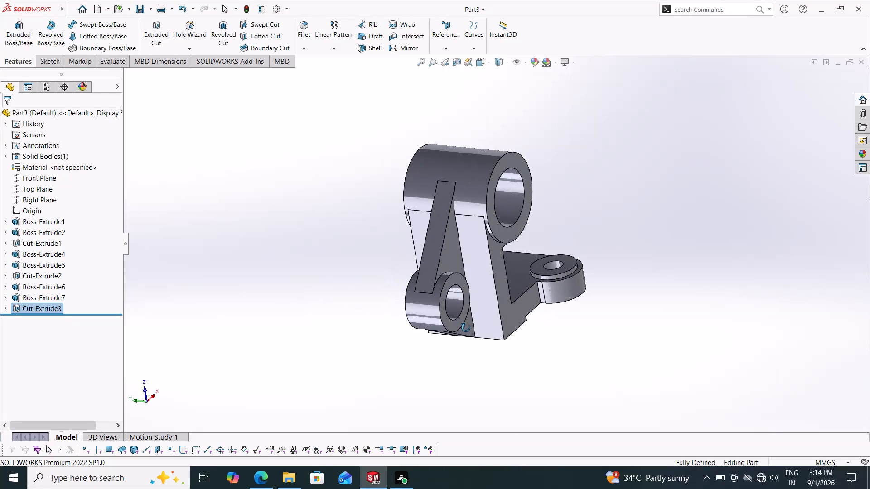
{"action": "middle_click_drag", "start_coordinate": [466, 328], "coordinate": [469, 326]}
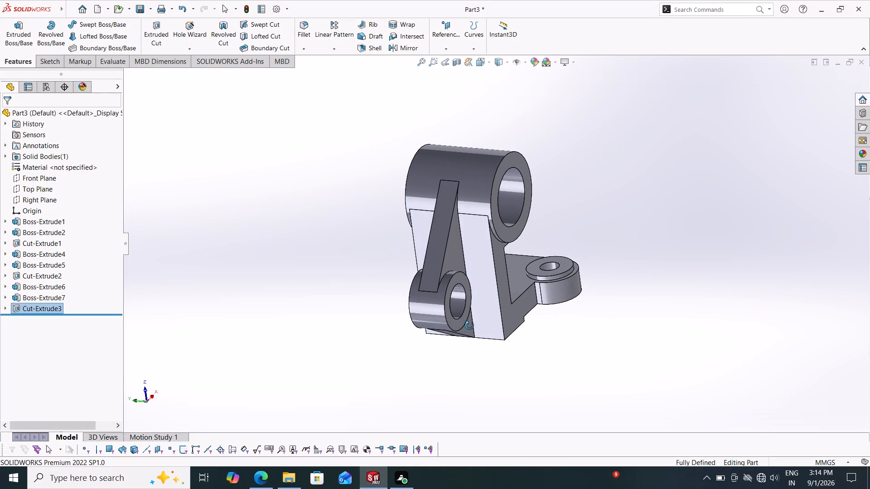
{"action": "middle_click_drag", "start_coordinate": [469, 326], "coordinate": [461, 332]}
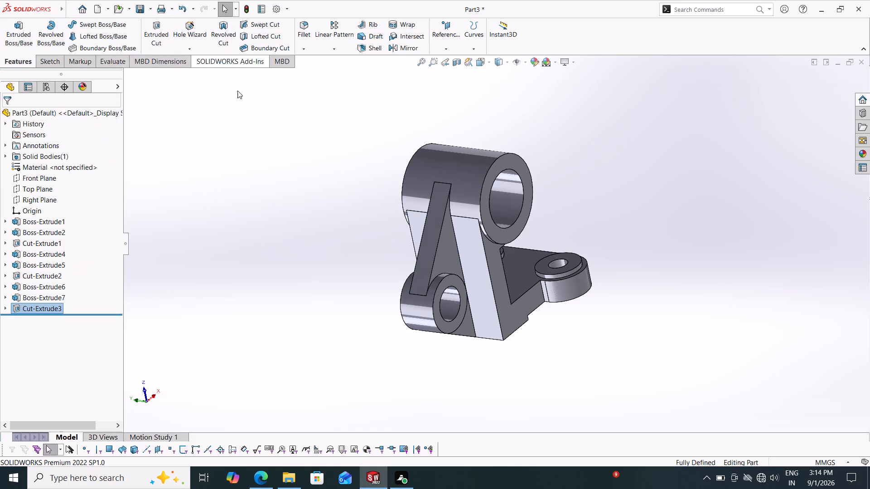
Save the bracket part in the Documents folder under the file name "cylinder 1".
{"action": "left_click", "coordinate": [151, 8]}
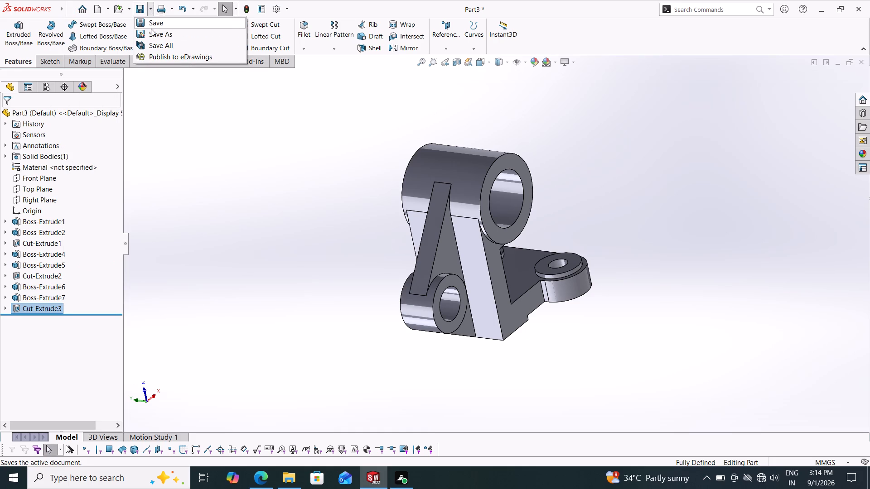
{"action": "left_click", "coordinate": [152, 34]}
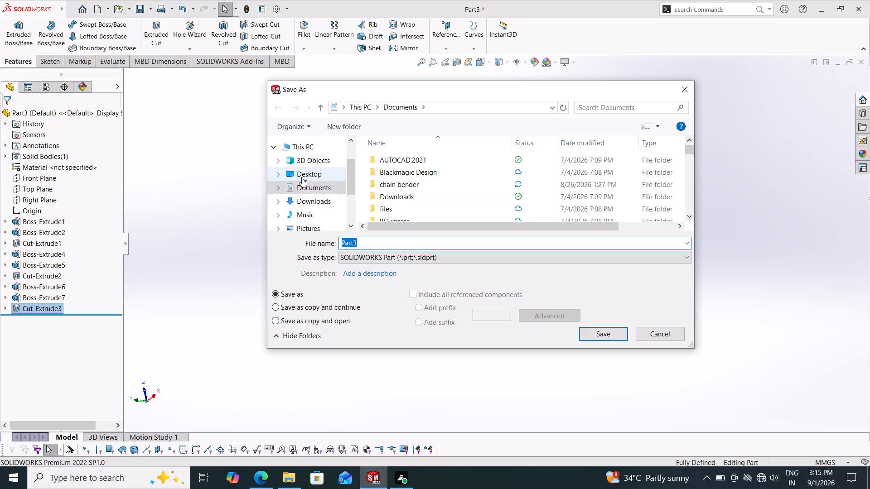
{"action": "type", "text": "cy"}
{"action": "key", "text": "l"}
{"action": "type", "text": "inder"}
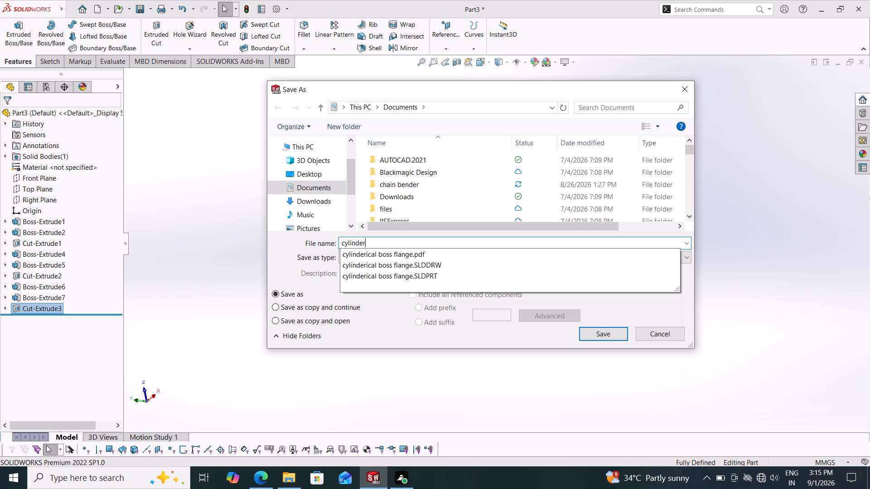
{"action": "key", "text": "space"}
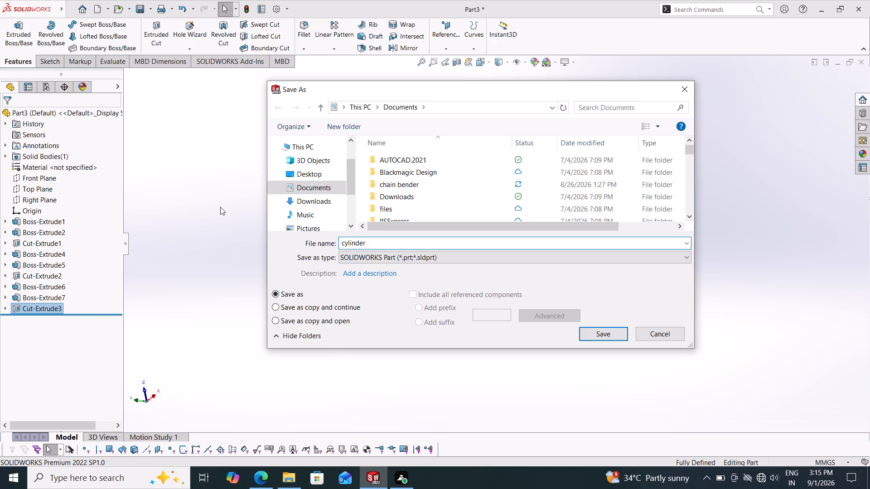
{"action": "key", "text": "1"}
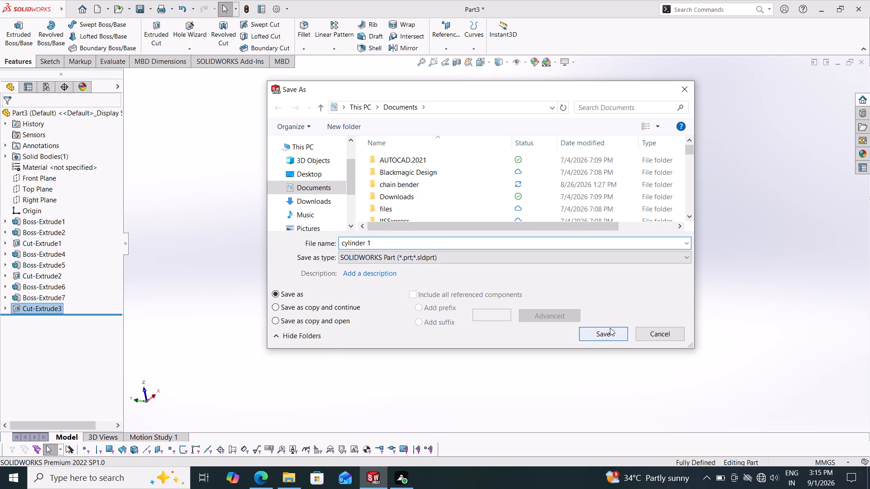
{"action": "left_click", "coordinate": [610, 328]}
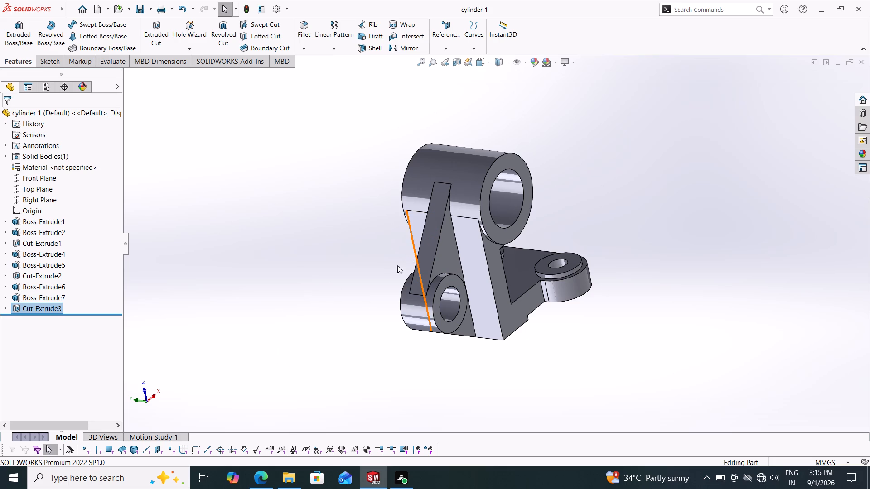
Create a drawing from the part on an A3 (ANSI) Landscape sheet with the sheet format displayed.
{"action": "left_click", "coordinate": [107, 6]}
{"action": "left_click", "coordinate": [114, 31]}
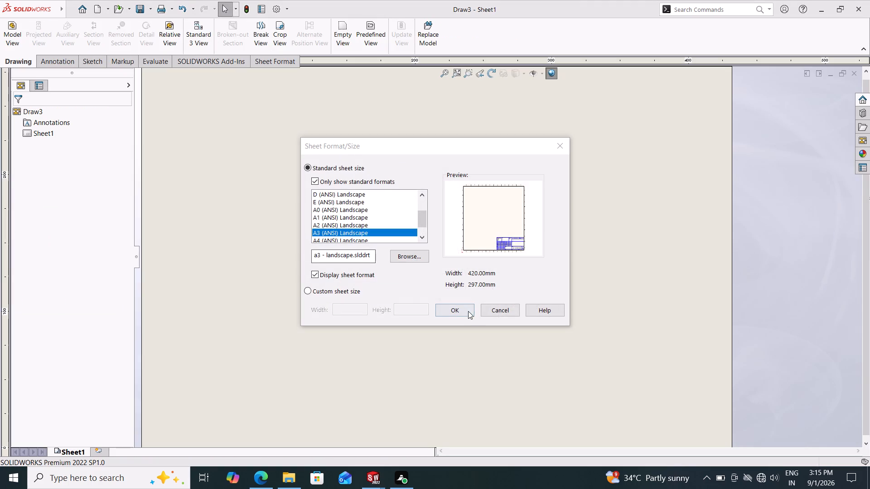
{"action": "left_click", "coordinate": [466, 311]}
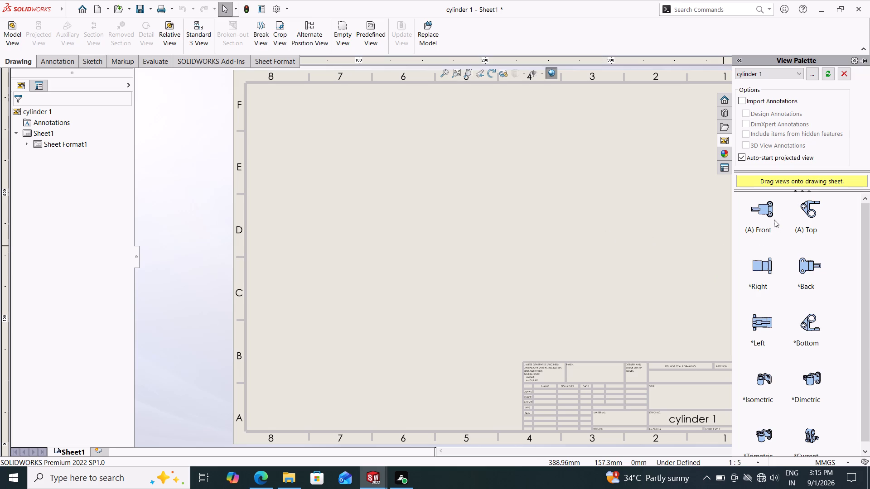
Place the Front view near the sheet's upper left, with projected views diagonally below as a pictorial, directly below, and to its right.
{"action": "left_click_drag", "start_coordinate": [773, 216], "coordinate": [688, 198]}
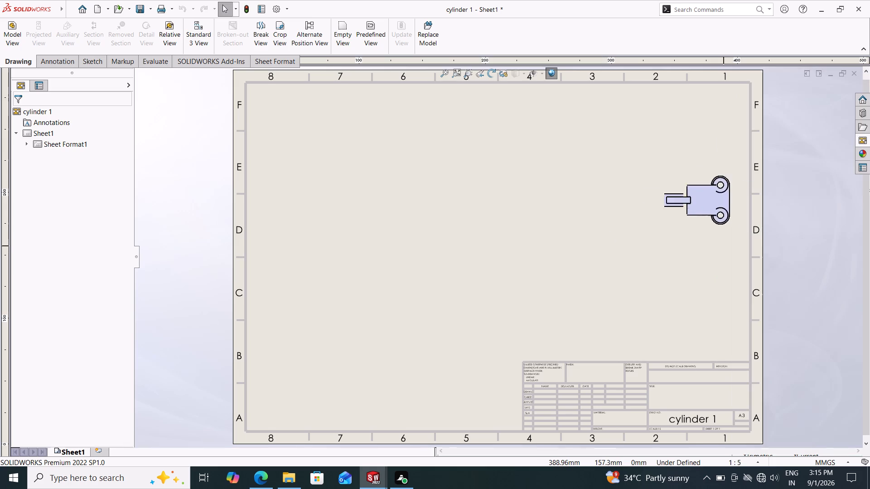
{"action": "left_click_drag", "start_coordinate": [688, 198], "coordinate": [421, 180]}
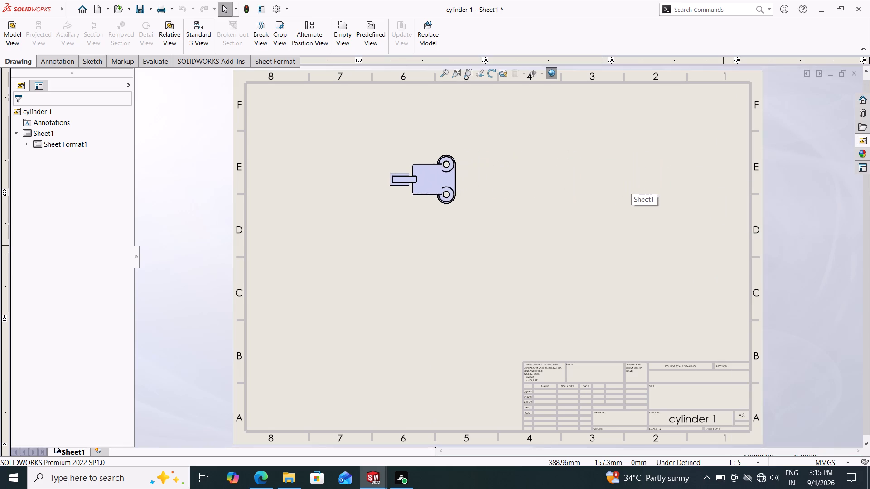
{"action": "left_click_drag", "start_coordinate": [421, 180], "coordinate": [391, 182]}
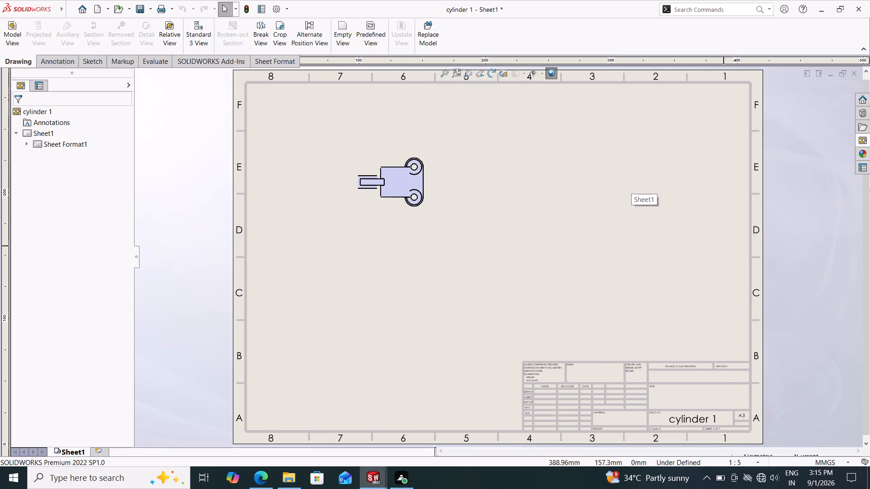
{"action": "left_click_drag", "start_coordinate": [391, 182], "coordinate": [346, 173]}
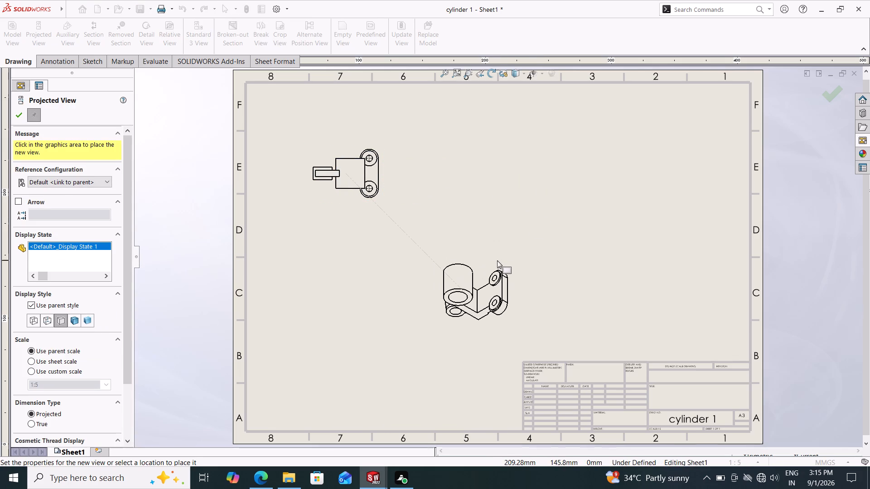
{"action": "left_click", "coordinate": [497, 262]}
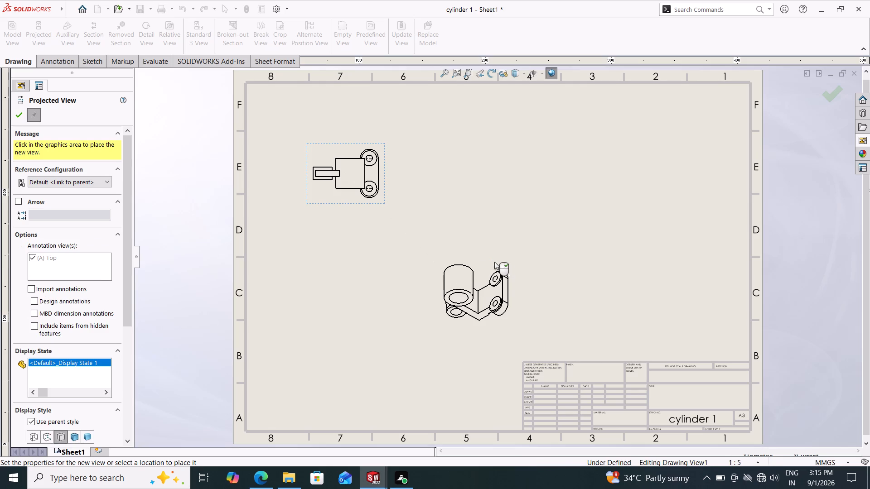
{"action": "left_click", "coordinate": [355, 315]}
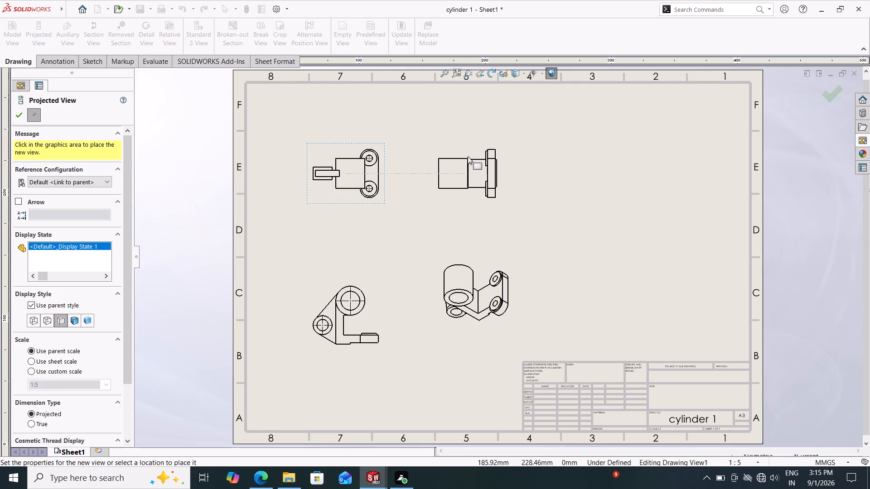
{"action": "left_click", "coordinate": [468, 156]}
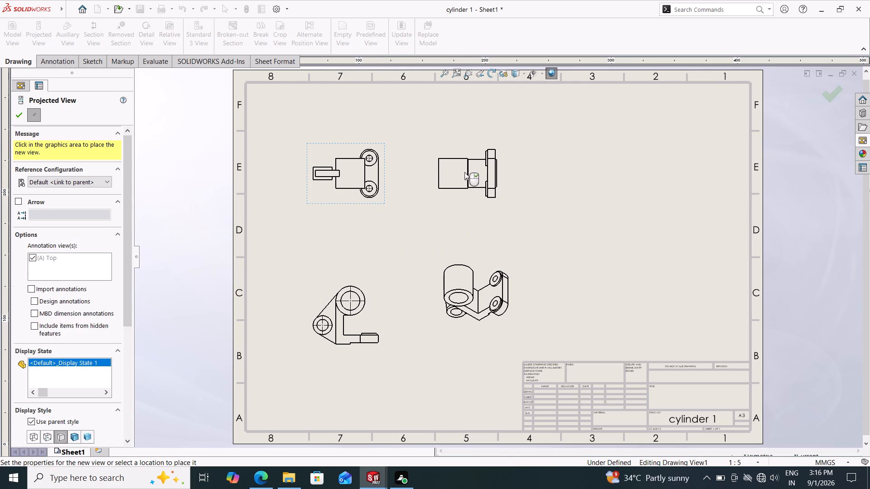
{"action": "key", "text": "Escape"}
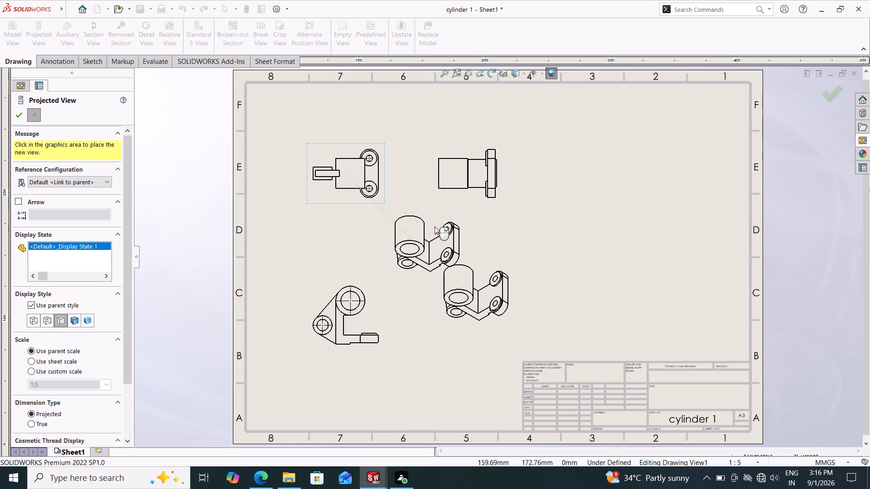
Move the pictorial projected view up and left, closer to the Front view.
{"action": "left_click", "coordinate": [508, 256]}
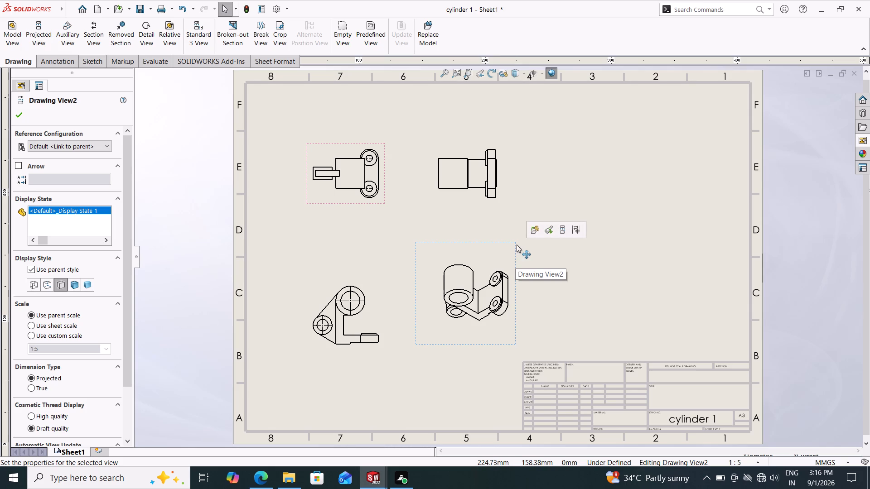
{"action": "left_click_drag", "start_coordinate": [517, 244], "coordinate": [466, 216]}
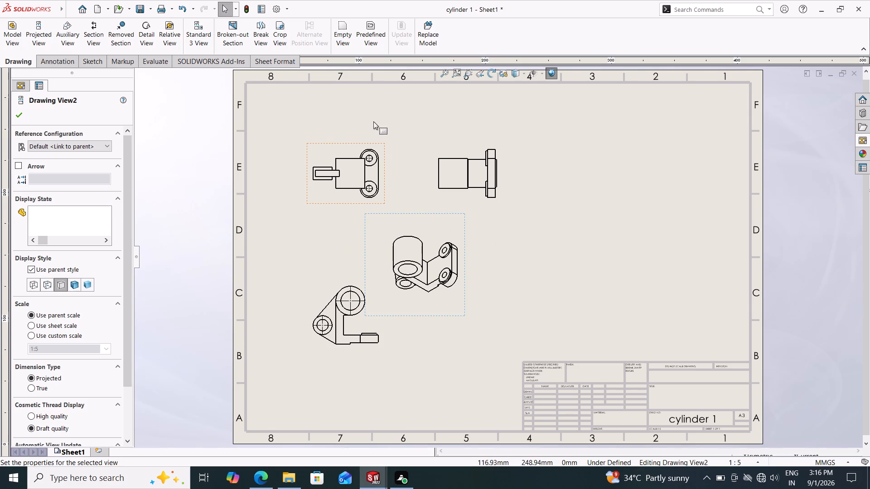
Rotate the pictorial view on the sheet, trying angles of 30° and 330° and settling on 320°.
{"action": "left_click", "coordinate": [492, 74]}
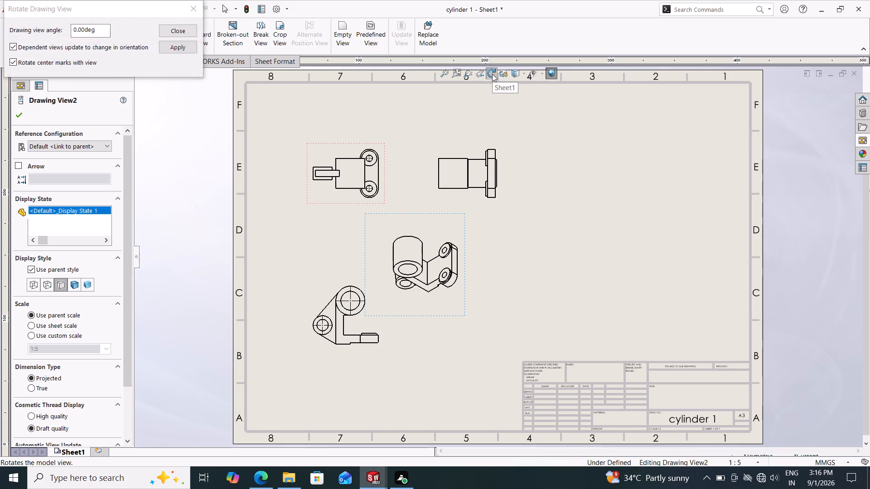
{"action": "left_click_drag", "start_coordinate": [104, 28], "coordinate": [17, 28]}
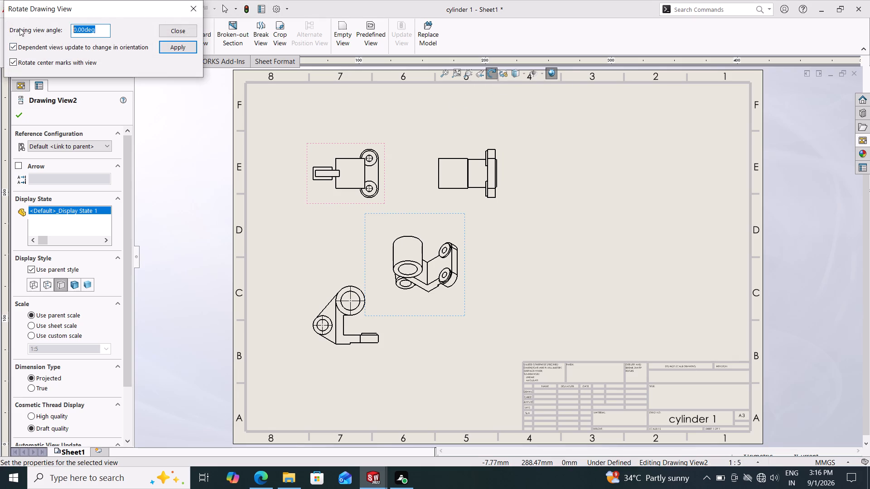
{"action": "type", "text": "30"}
{"action": "key", "text": "Return"}
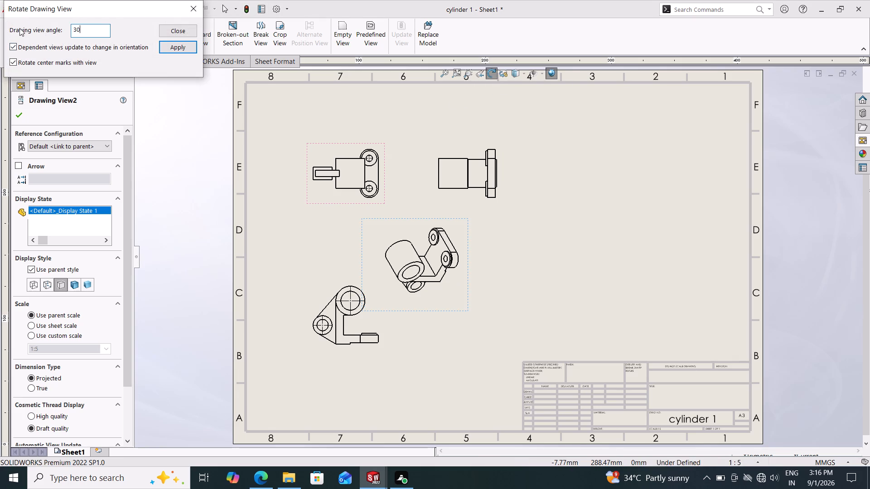
{"action": "key", "text": "BackSpace"}
{"action": "key", "text": "BackSpace"}
{"action": "key", "text": "BackSpace"}
{"action": "type", "text": "330"}
{"action": "key", "text": "Return"}
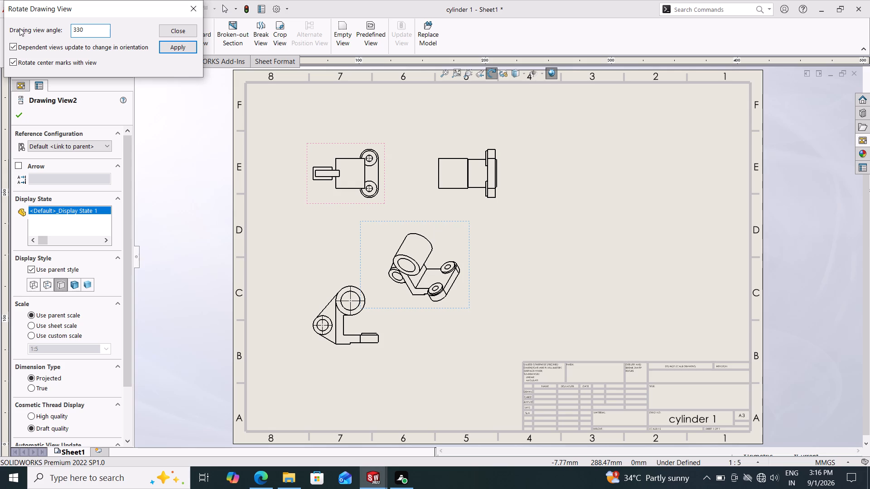
{"action": "key", "text": "BackSpace"}
{"action": "key", "text": "BackSpace"}
{"action": "type", "text": "20"}
{"action": "key", "text": "Return"}
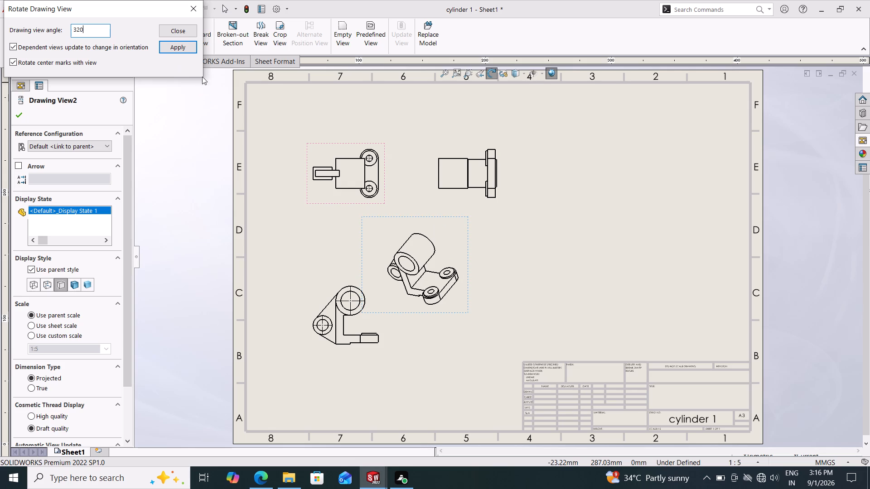
{"action": "left_click", "coordinate": [186, 48]}
{"action": "left_click", "coordinate": [187, 27]}
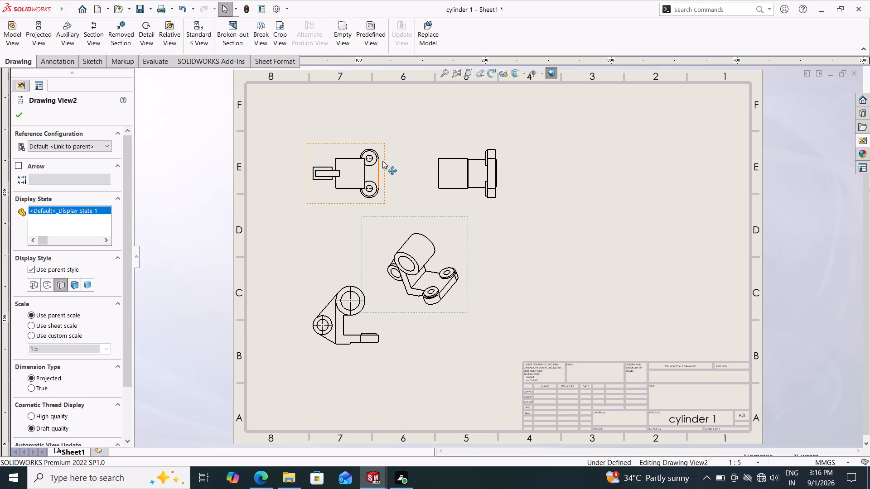
Rearrange the sheet with the Front view at its upper right and the pictorial view at its upper left.
{"action": "left_click_drag", "start_coordinate": [386, 147], "coordinate": [635, 148]}
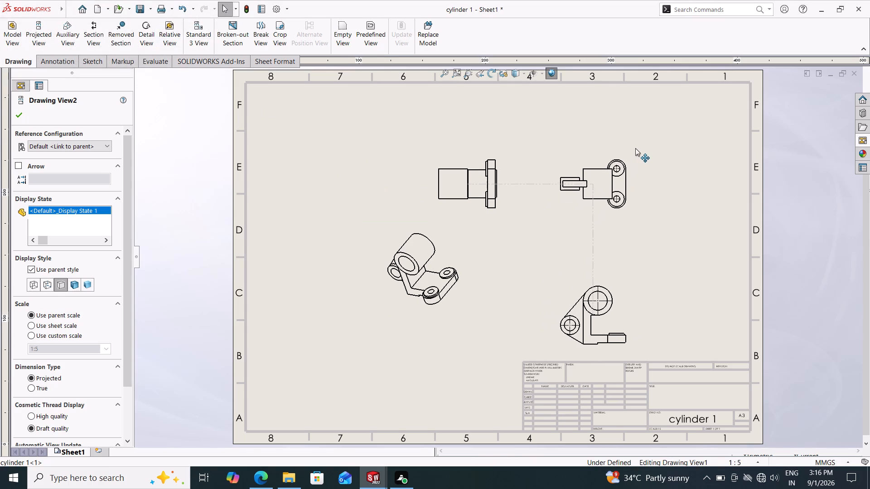
{"action": "left_click_drag", "start_coordinate": [635, 148], "coordinate": [684, 128]}
{"action": "left_click_drag", "start_coordinate": [467, 218], "coordinate": [396, 130]}
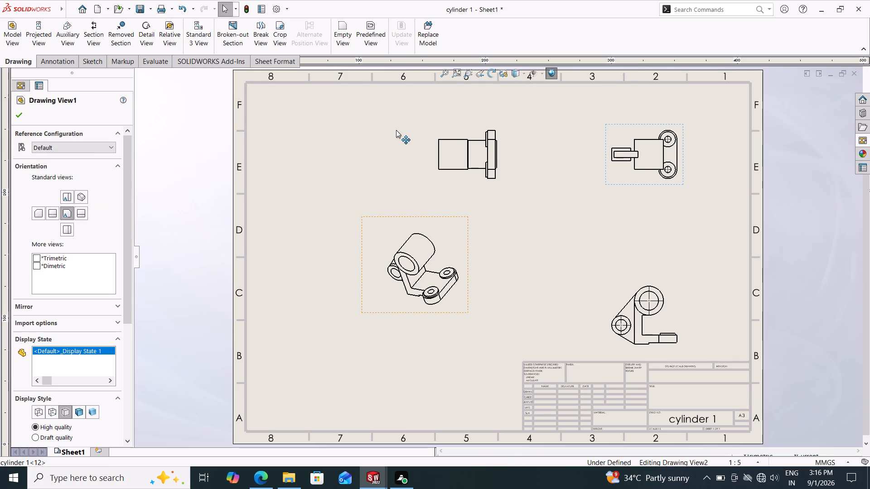
{"action": "left_click_drag", "start_coordinate": [396, 130], "coordinate": [397, 129]}
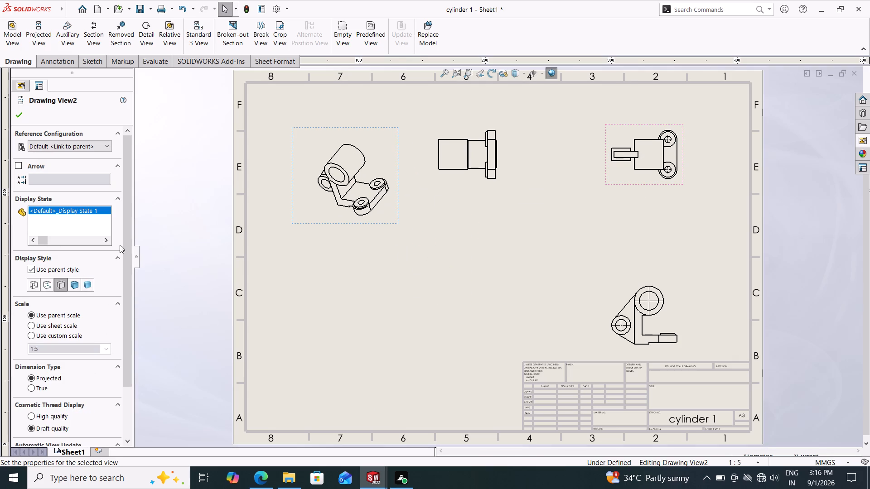
Set the pictorial view's display style to Shaded With Edges.
{"action": "left_click_drag", "start_coordinate": [128, 238], "coordinate": [127, 322]}
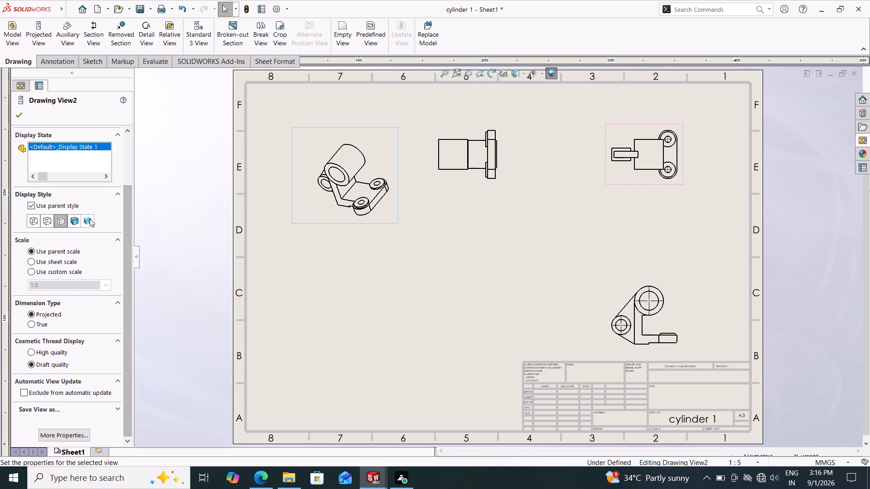
{"action": "left_click", "coordinate": [90, 219]}
{"action": "left_click", "coordinate": [73, 219]}
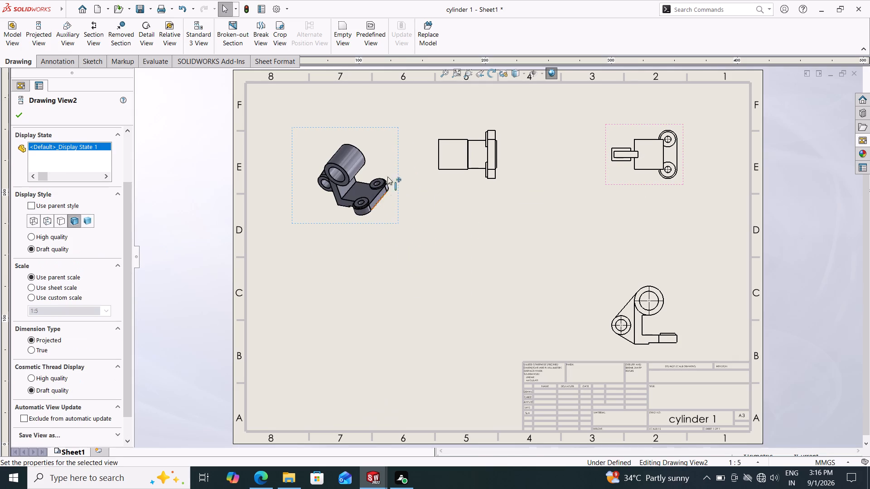
Move the shaded pictorial view slightly higher in the upper-left area of the sheet.
{"action": "left_click_drag", "start_coordinate": [393, 137], "coordinate": [399, 127]}
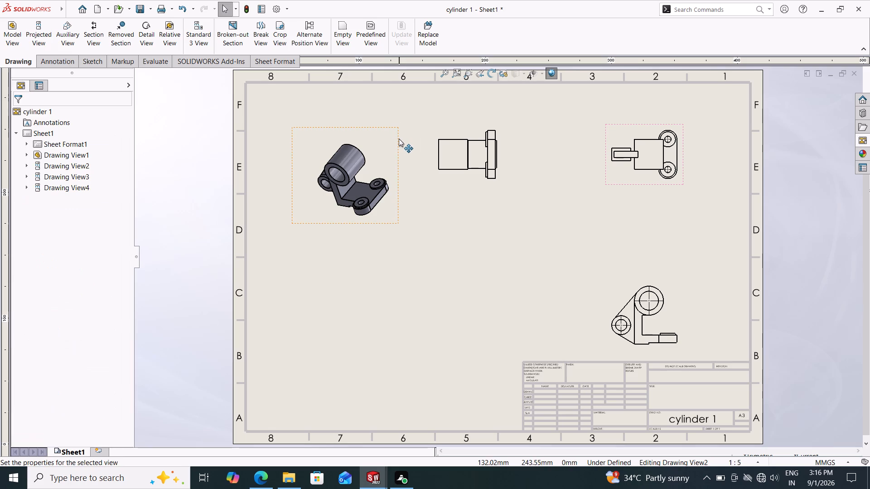
{"action": "left_click_drag", "start_coordinate": [397, 137], "coordinate": [395, 116]}
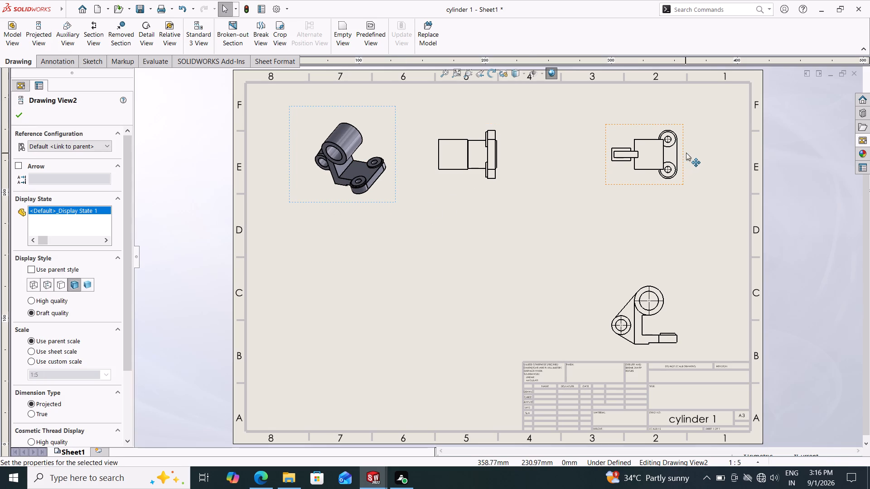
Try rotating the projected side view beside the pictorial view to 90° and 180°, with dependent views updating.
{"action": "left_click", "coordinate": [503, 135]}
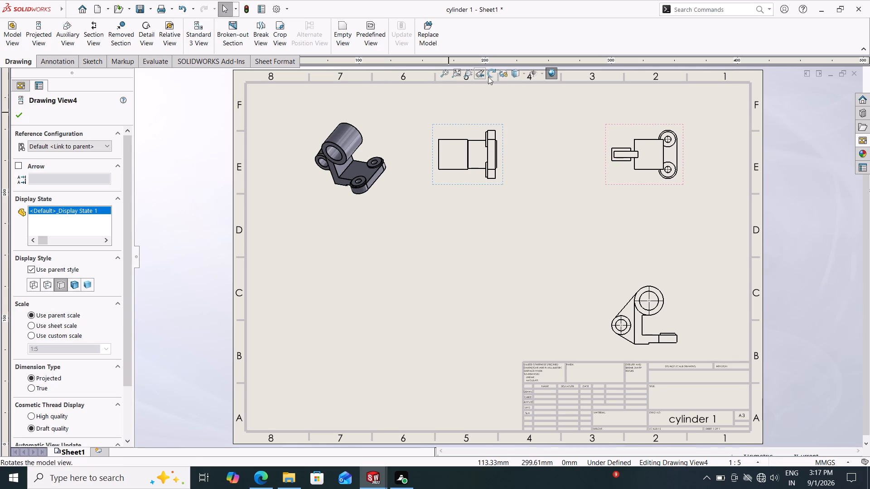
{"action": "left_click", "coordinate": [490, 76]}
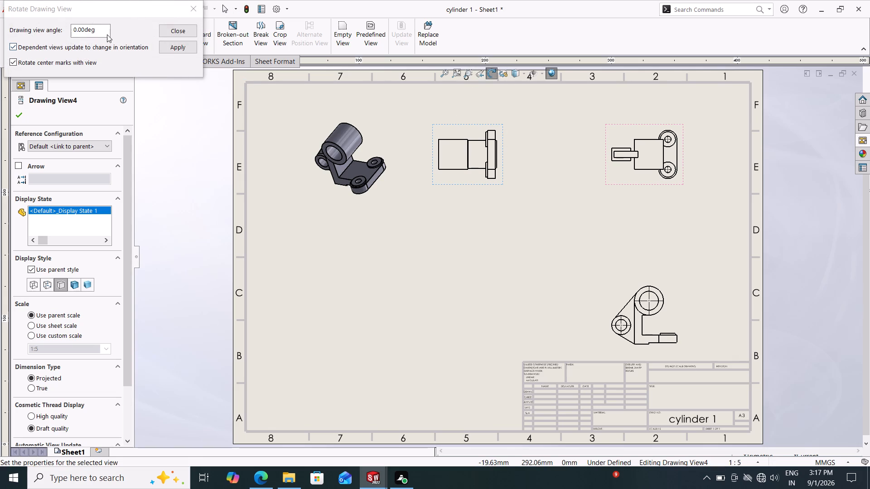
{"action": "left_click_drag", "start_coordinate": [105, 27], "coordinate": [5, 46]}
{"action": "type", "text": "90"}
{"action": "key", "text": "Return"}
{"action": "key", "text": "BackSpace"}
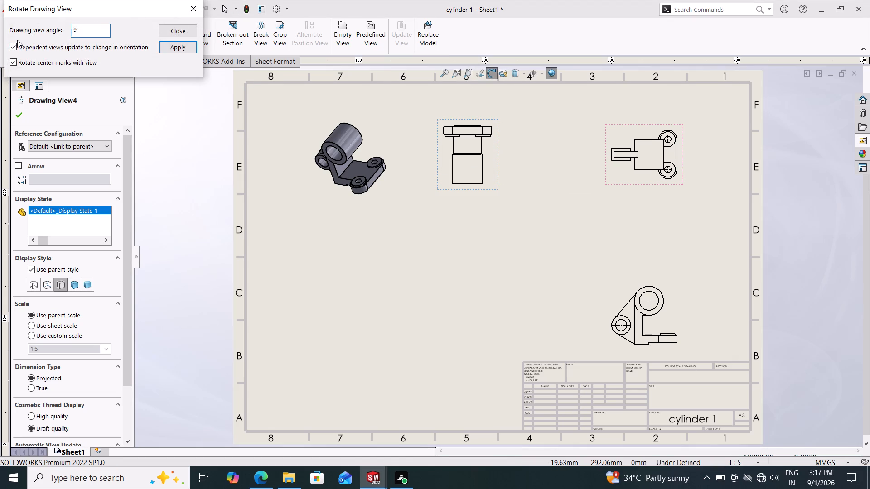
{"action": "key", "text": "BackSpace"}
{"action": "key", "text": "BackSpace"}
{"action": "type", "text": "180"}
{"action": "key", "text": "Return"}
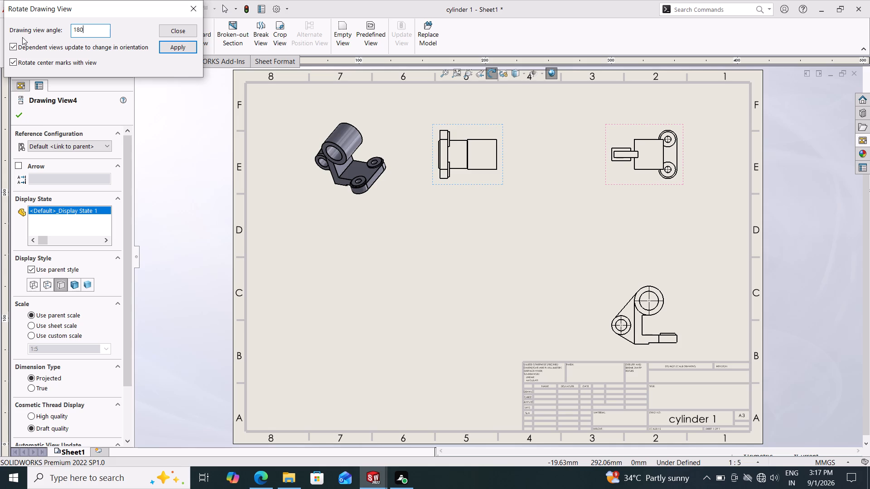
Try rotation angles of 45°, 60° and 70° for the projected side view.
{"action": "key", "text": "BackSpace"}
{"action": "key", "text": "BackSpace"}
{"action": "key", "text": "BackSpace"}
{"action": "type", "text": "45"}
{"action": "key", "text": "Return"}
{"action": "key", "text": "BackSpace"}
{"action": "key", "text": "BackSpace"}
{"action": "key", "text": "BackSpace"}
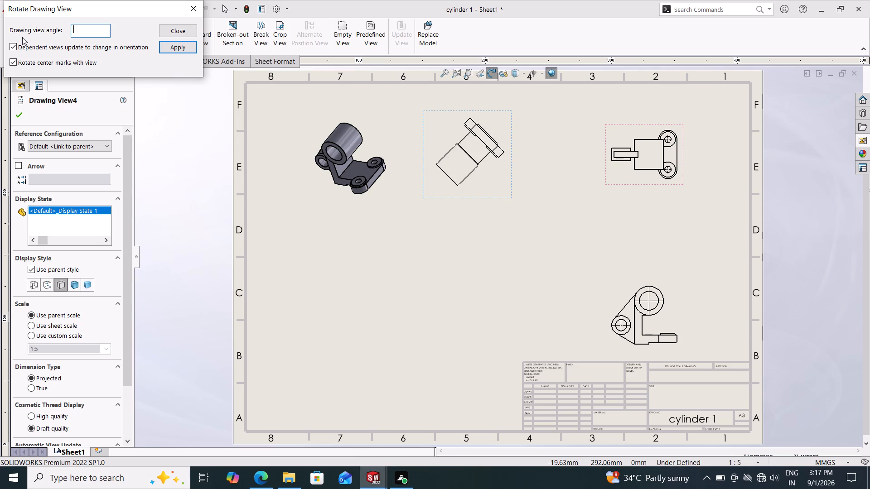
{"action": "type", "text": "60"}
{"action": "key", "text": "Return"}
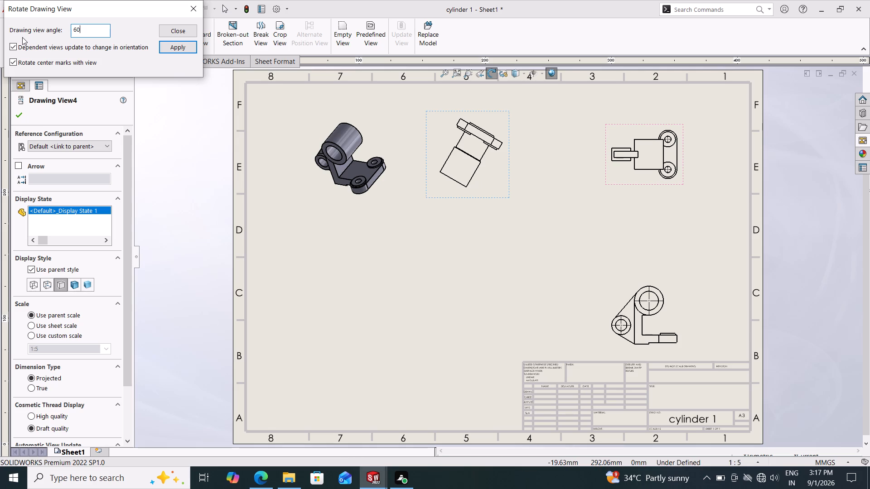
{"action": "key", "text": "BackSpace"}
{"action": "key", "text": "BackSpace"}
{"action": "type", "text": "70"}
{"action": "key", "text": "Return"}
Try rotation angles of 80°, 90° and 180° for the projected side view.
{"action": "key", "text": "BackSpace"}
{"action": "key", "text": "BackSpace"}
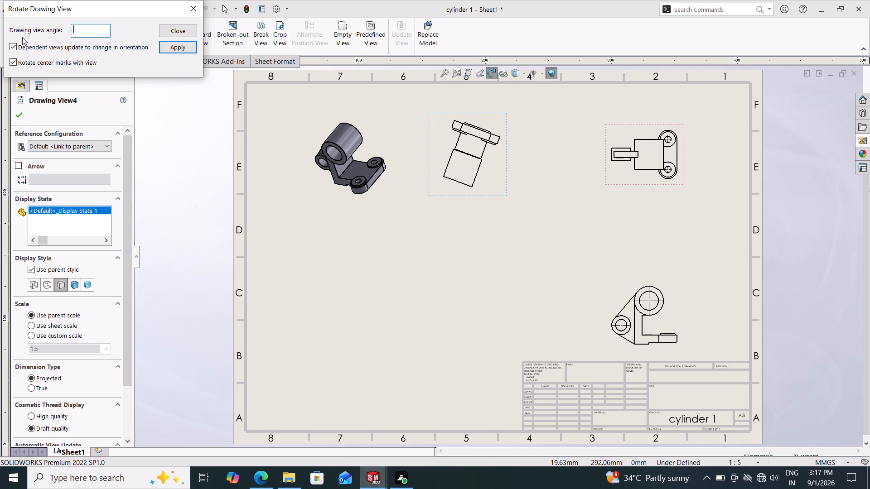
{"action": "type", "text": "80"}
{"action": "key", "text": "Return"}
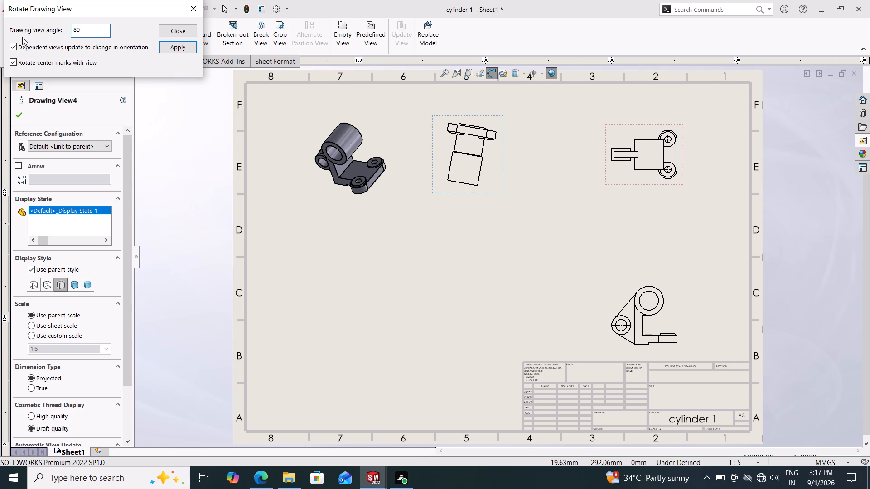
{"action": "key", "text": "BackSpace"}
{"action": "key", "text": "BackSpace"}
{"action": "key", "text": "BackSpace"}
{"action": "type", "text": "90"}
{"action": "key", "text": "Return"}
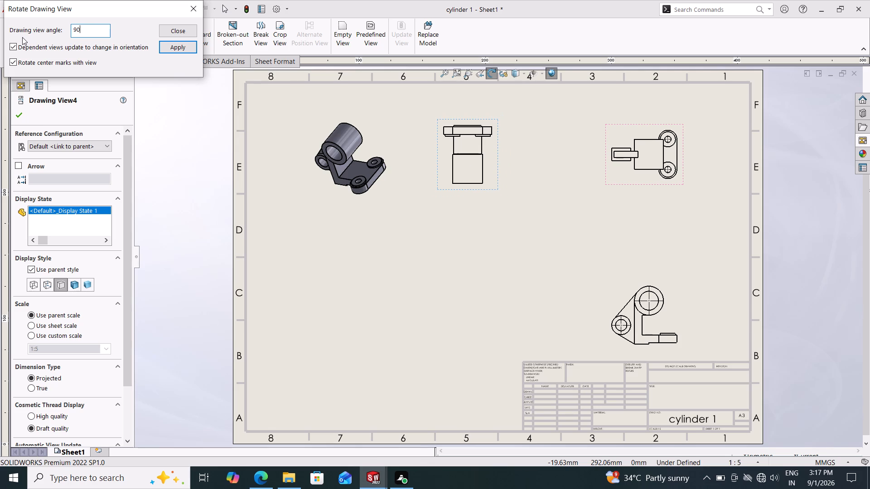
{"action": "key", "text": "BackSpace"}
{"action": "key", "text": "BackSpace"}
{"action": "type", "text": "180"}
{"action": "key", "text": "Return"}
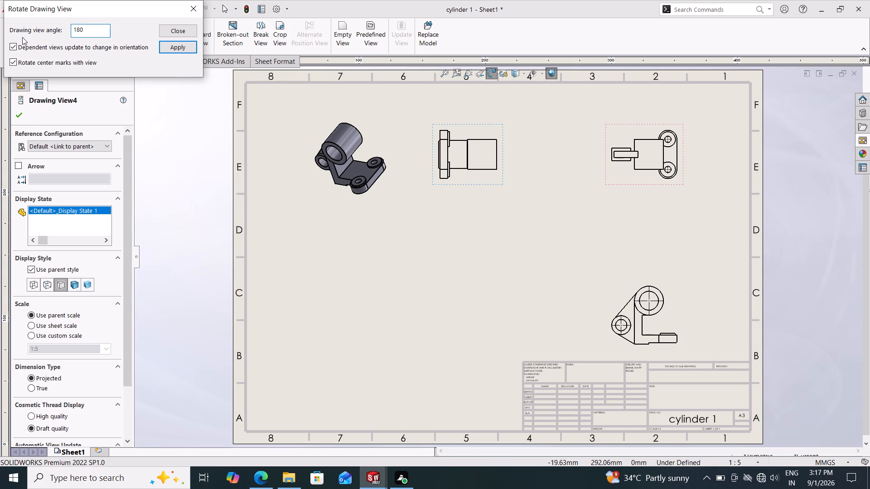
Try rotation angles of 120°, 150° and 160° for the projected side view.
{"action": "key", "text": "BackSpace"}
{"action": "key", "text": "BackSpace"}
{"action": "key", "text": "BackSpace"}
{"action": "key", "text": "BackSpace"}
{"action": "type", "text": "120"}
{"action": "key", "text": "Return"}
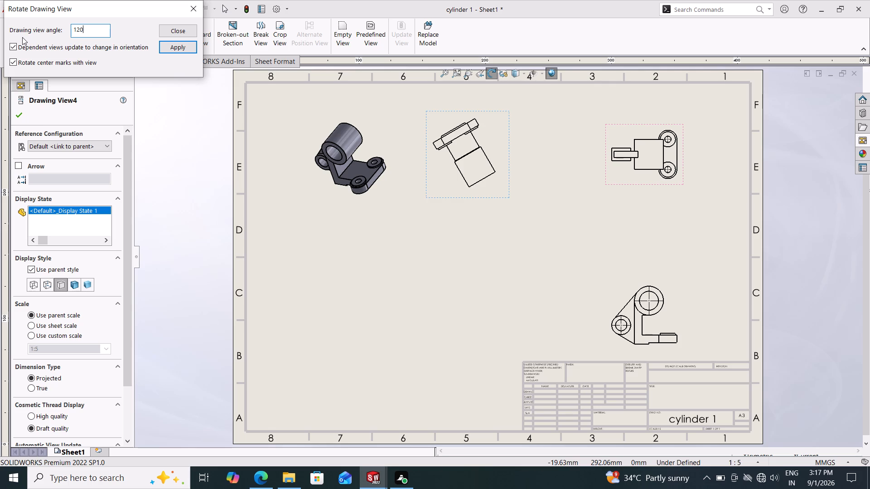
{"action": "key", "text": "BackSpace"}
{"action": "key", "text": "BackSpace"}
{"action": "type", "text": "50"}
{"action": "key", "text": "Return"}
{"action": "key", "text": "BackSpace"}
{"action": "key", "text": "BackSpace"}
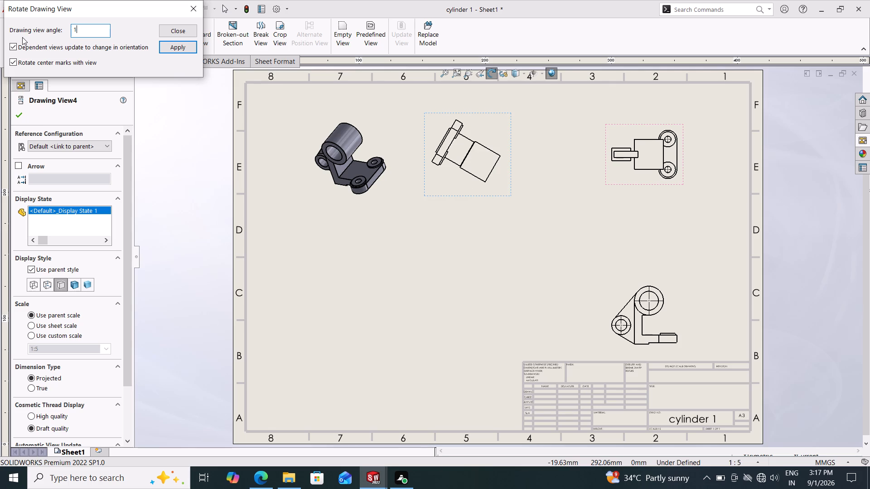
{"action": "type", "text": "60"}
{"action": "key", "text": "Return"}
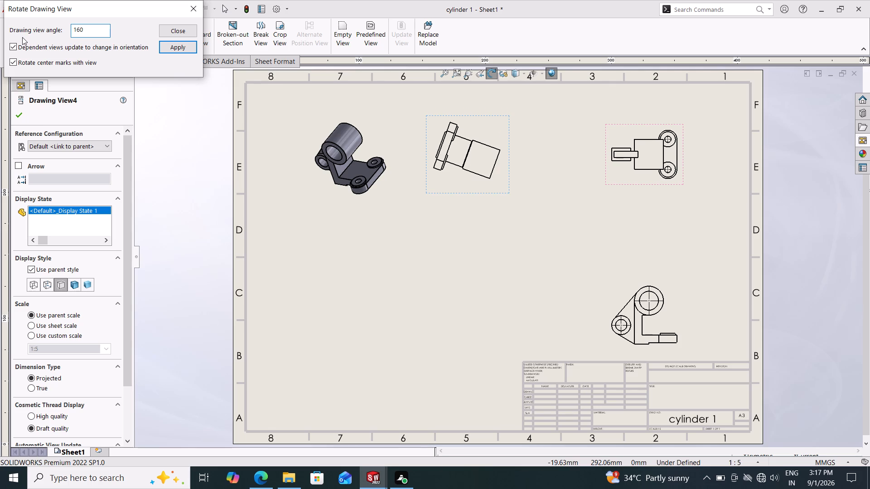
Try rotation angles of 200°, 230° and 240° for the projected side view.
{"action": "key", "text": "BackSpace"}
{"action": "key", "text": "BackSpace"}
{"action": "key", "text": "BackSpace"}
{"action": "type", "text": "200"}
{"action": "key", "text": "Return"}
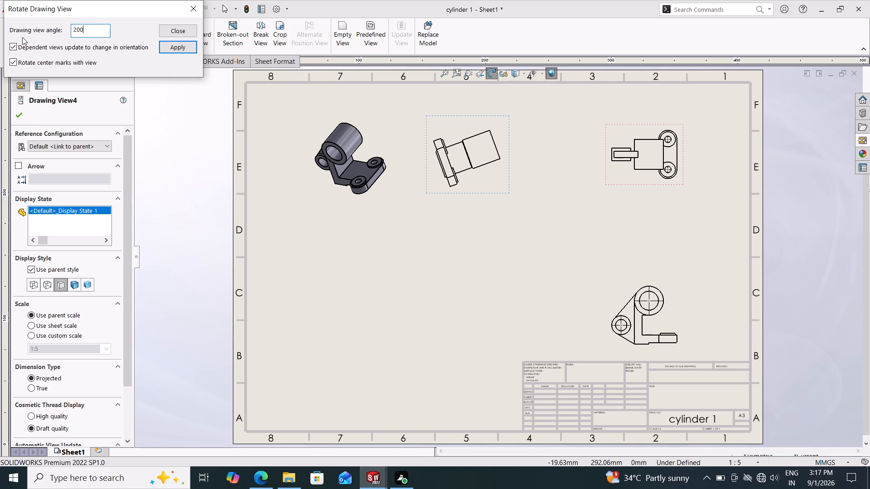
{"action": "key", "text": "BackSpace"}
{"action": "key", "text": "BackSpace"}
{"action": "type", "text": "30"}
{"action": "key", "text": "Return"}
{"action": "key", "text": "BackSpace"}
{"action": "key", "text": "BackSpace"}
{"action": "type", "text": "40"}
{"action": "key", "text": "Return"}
Rotate the projected side view to 270° so its wide flange is at the bottom.
{"action": "key", "text": "BackSpace"}
{"action": "key", "text": "BackSpace"}
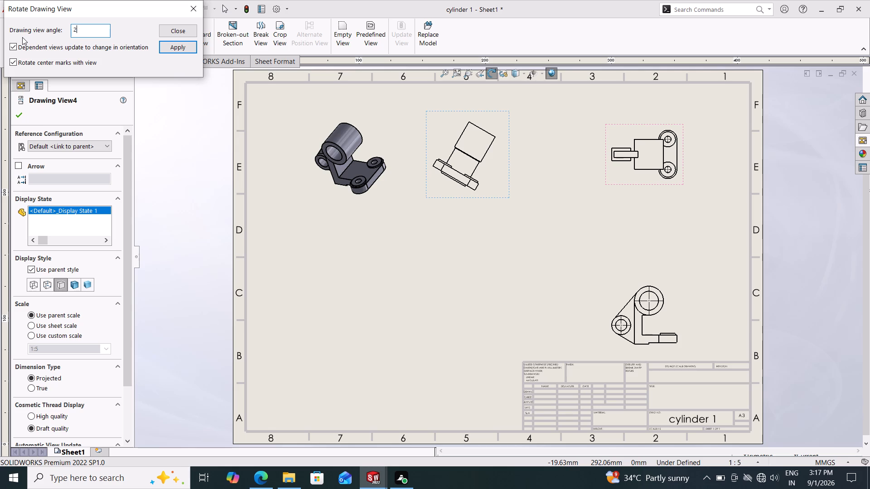
{"action": "type", "text": "70"}
{"action": "key", "text": "Return"}
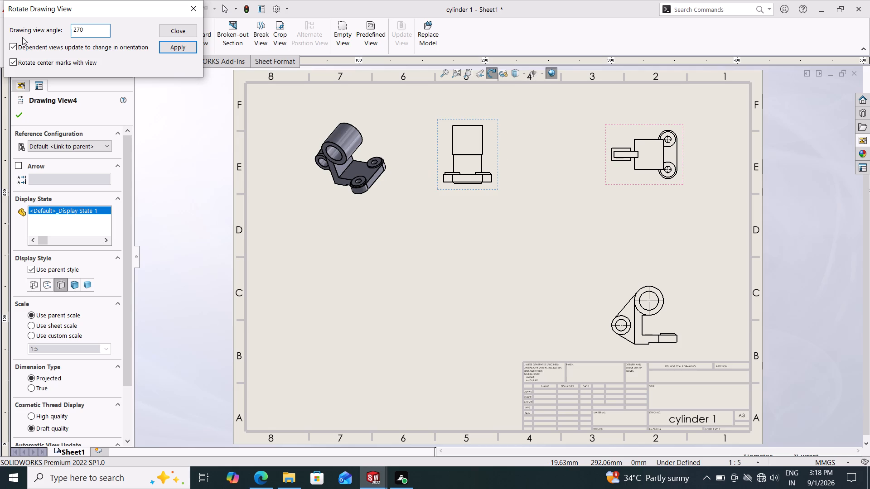
{"action": "left_click", "coordinate": [184, 49]}
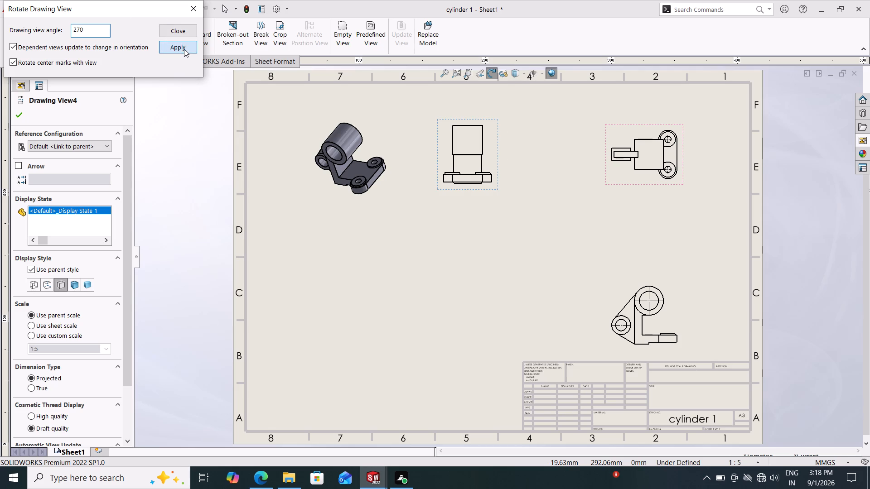
{"action": "left_click", "coordinate": [190, 27]}
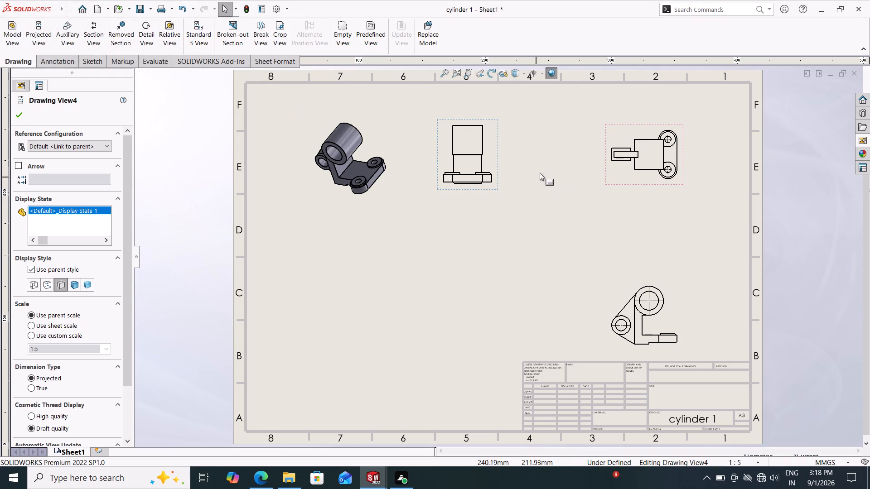
Rearrange the sheet's upper row with the Front view just beside the pictorial view and the rotated side view spaced to its right.
{"action": "left_click_drag", "start_coordinate": [501, 164], "coordinate": [470, 257]}
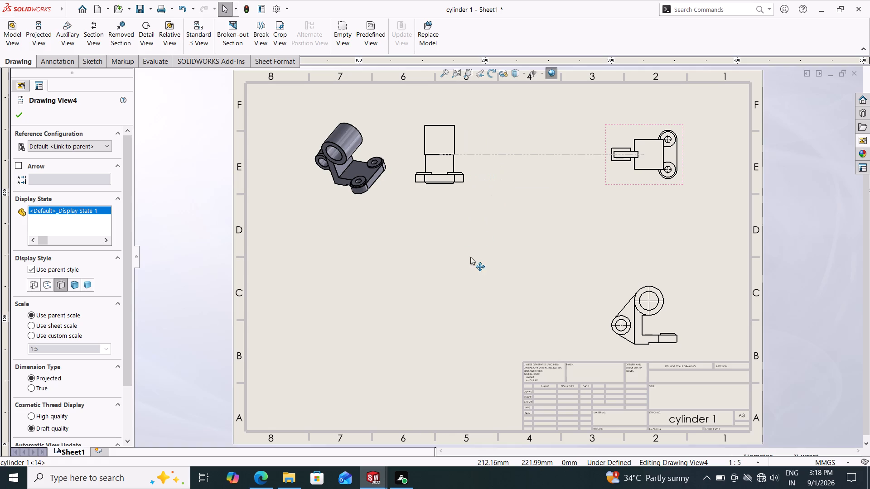
{"action": "left_click_drag", "start_coordinate": [470, 257], "coordinate": [536, 239]}
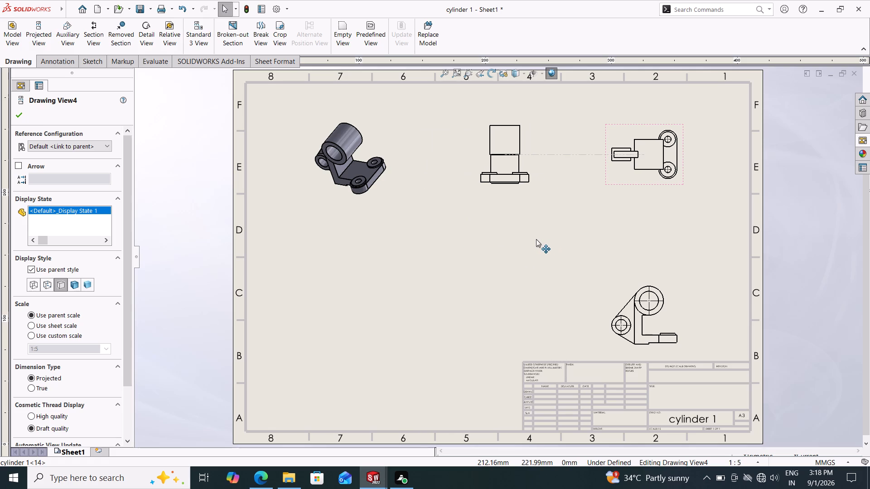
{"action": "left_click_drag", "start_coordinate": [536, 239], "coordinate": [539, 240]}
{"action": "left_click_drag", "start_coordinate": [683, 129], "coordinate": [636, 115]}
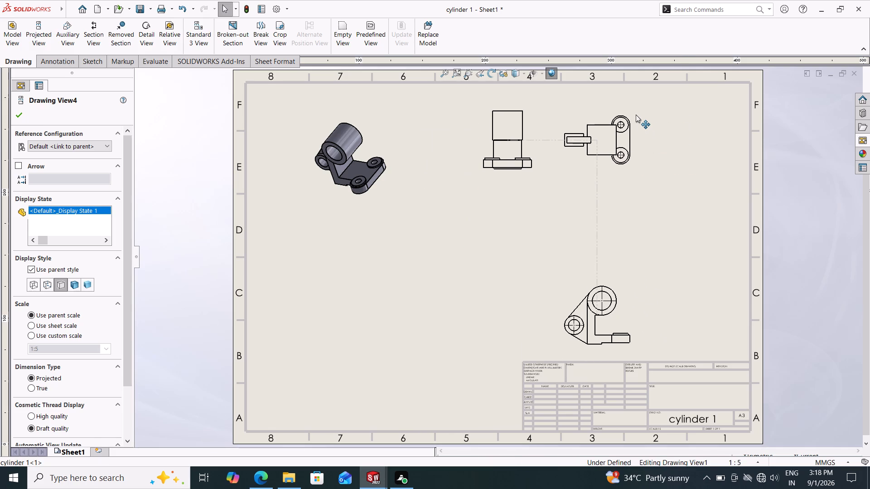
{"action": "left_click_drag", "start_coordinate": [636, 115], "coordinate": [420, 207]}
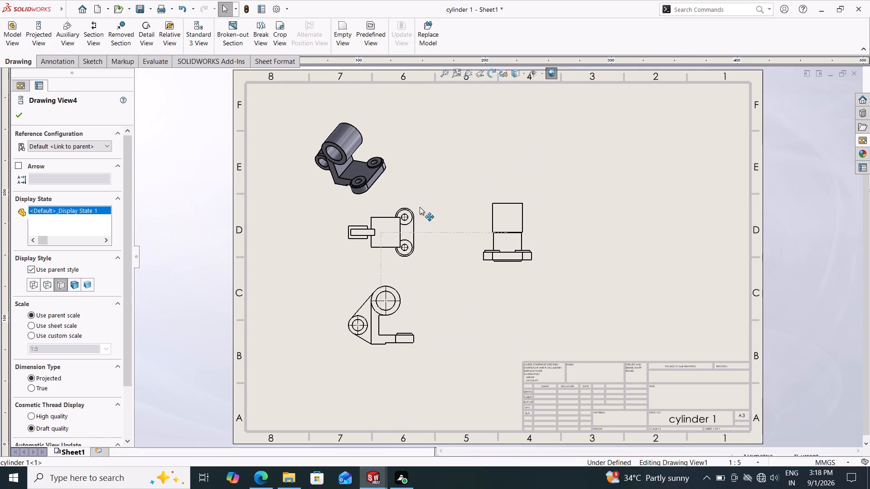
{"action": "left_click_drag", "start_coordinate": [420, 207], "coordinate": [407, 222]}
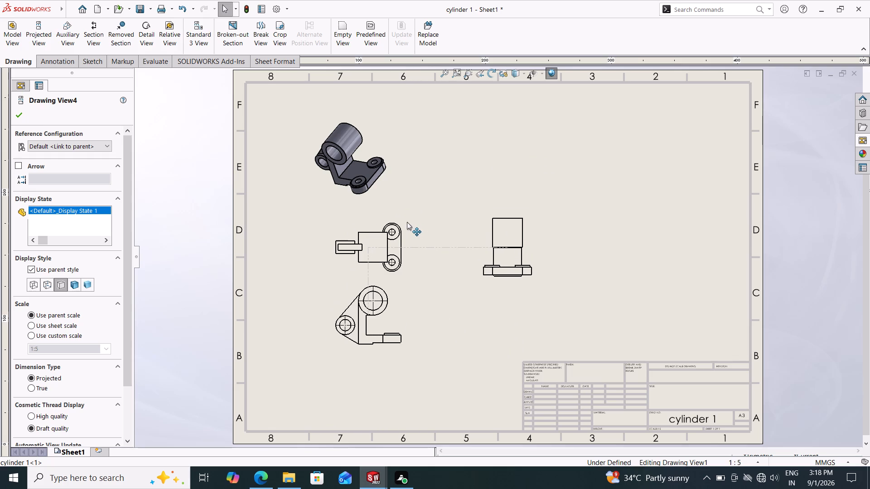
{"action": "left_click_drag", "start_coordinate": [407, 222], "coordinate": [488, 132]}
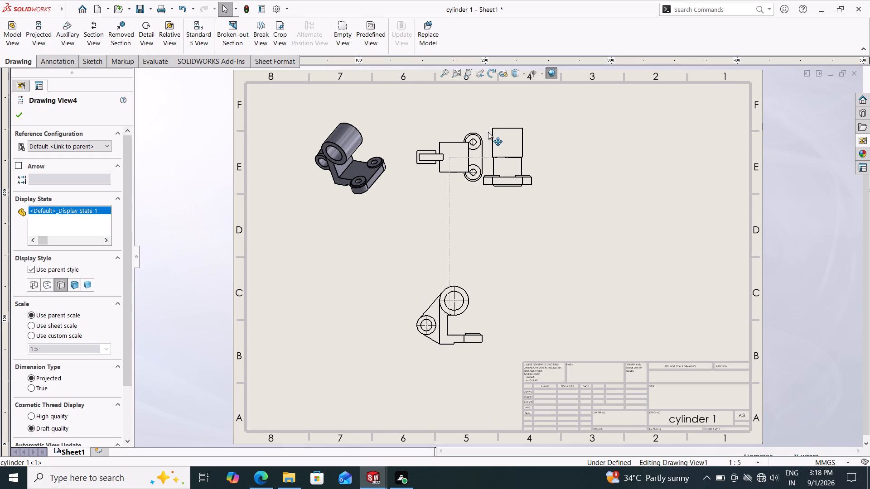
{"action": "left_click_drag", "start_coordinate": [488, 132], "coordinate": [491, 144]}
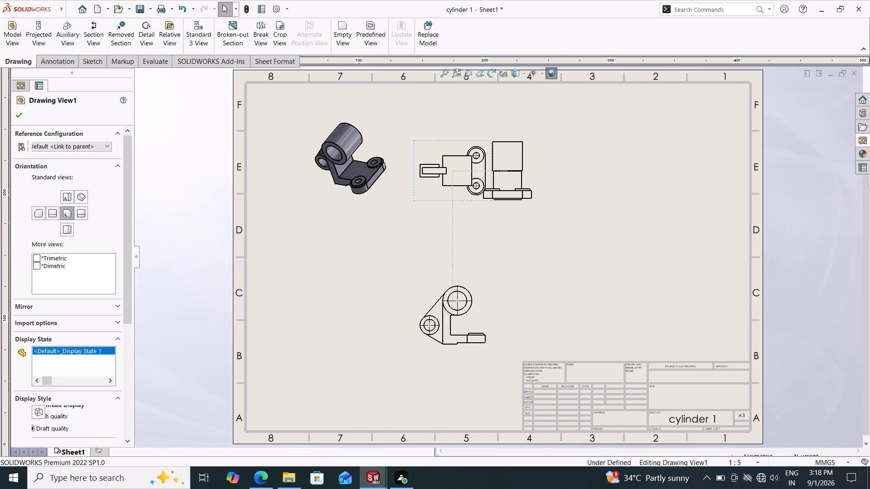
{"action": "left_click_drag", "start_coordinate": [540, 141], "coordinate": [608, 127]}
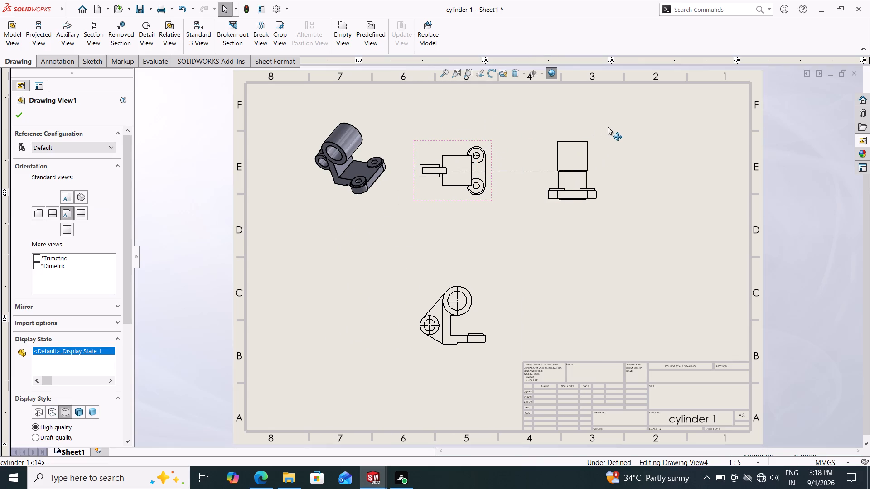
{"action": "left_click_drag", "start_coordinate": [608, 127], "coordinate": [619, 126]}
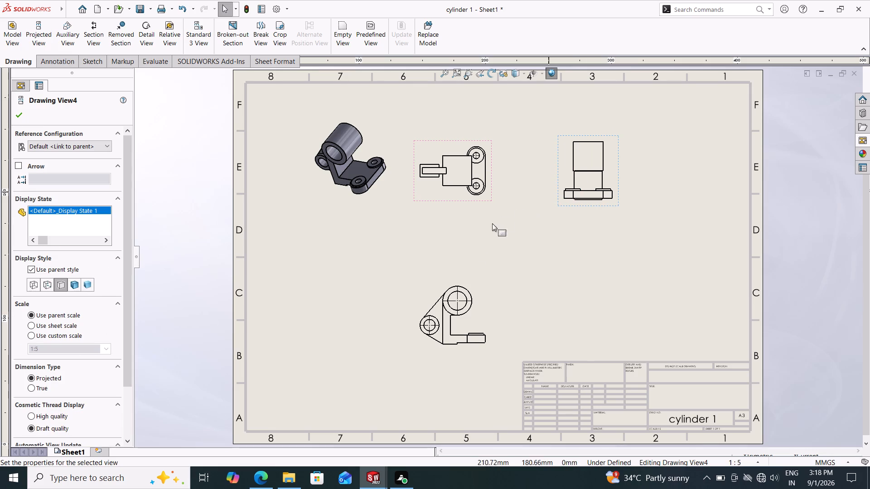
Move the projected view below the Front view upward, closer to the Front view.
{"action": "left_click_drag", "start_coordinate": [482, 282], "coordinate": [457, 247]}
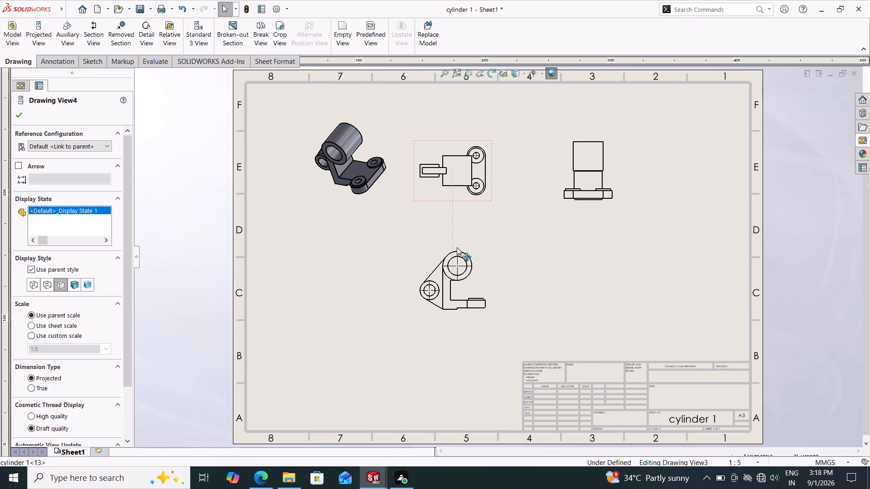
{"action": "left_click_drag", "start_coordinate": [457, 247], "coordinate": [457, 246]}
Dimension the heights of the narrow inner rectangle and the surrounding small boss rectangle in the Front view, placing both dimensions beside them.
{"action": "scroll", "coordinate": [495, 210], "scroll_direction": "down", "scroll_amount": 1}
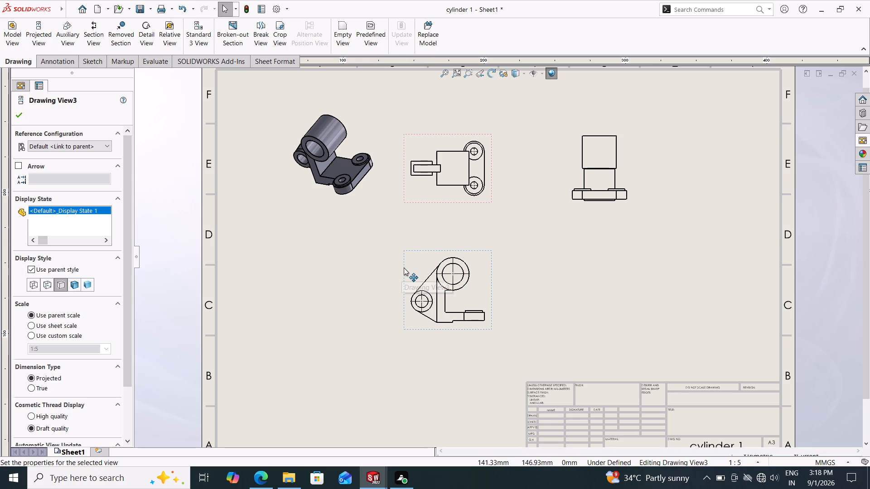
{"action": "scroll", "coordinate": [449, 196], "scroll_direction": "down", "scroll_amount": 3}
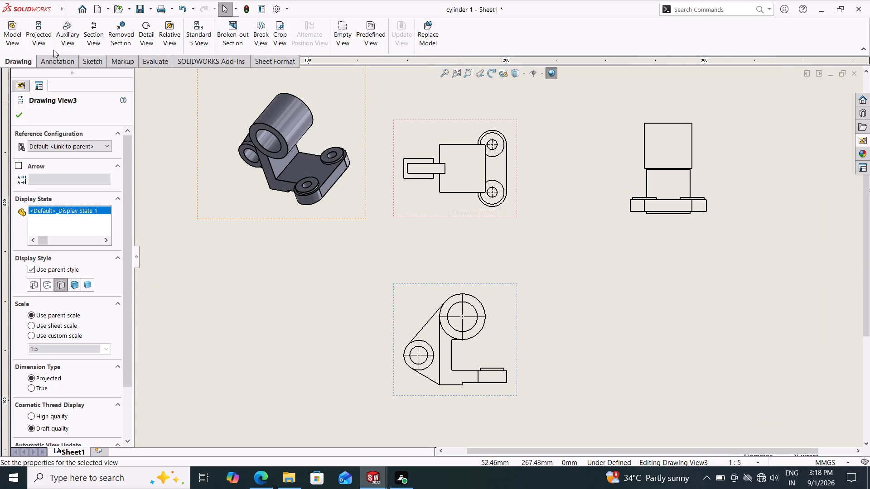
{"action": "left_click", "coordinate": [46, 58]}
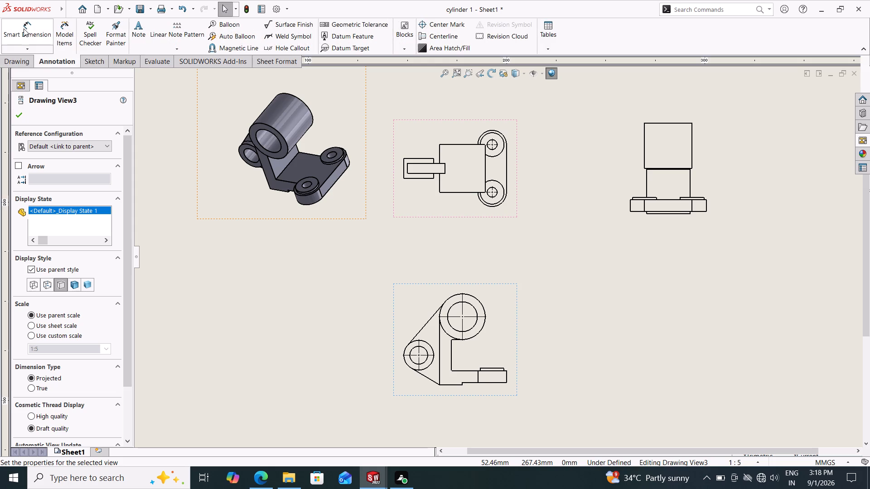
{"action": "left_click", "coordinate": [24, 29]}
{"action": "scroll", "coordinate": [459, 173], "scroll_direction": "down", "scroll_amount": 2}
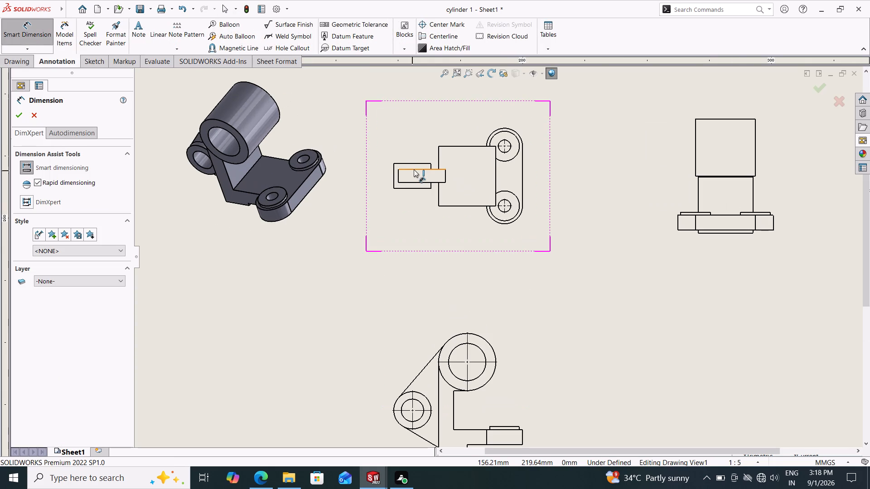
{"action": "left_click", "coordinate": [414, 168]}
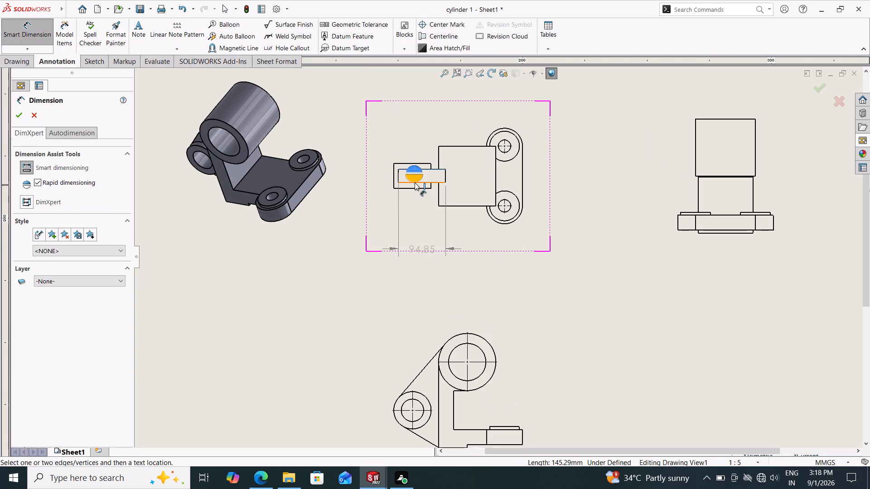
{"action": "left_click", "coordinate": [425, 182]}
{"action": "left_click", "coordinate": [380, 175]}
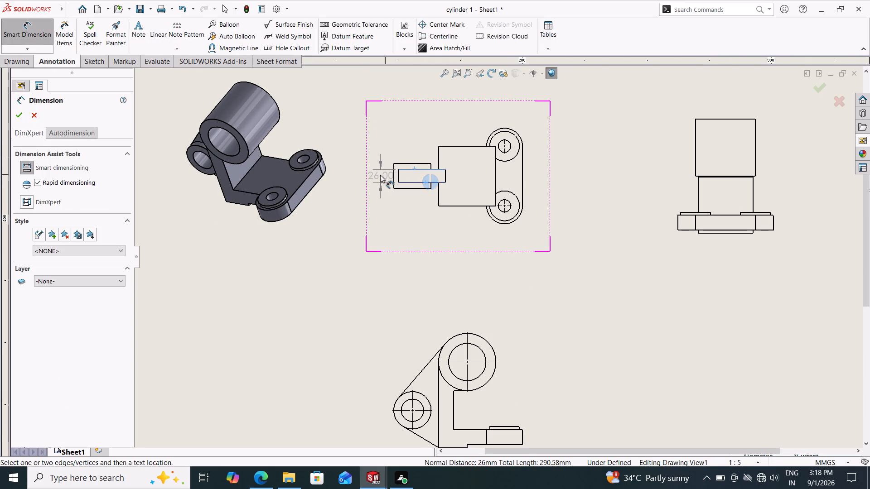
{"action": "left_click", "coordinate": [425, 162]}
{"action": "left_click", "coordinate": [409, 189]}
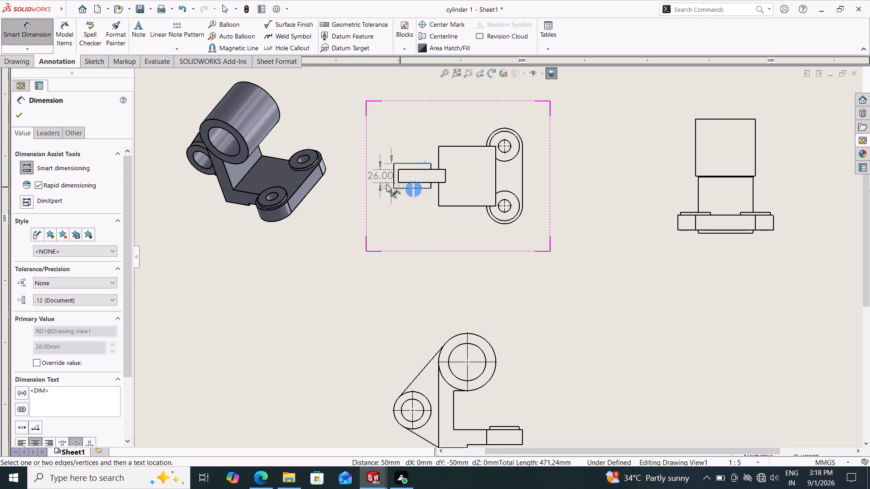
{"action": "left_click", "coordinate": [362, 180]}
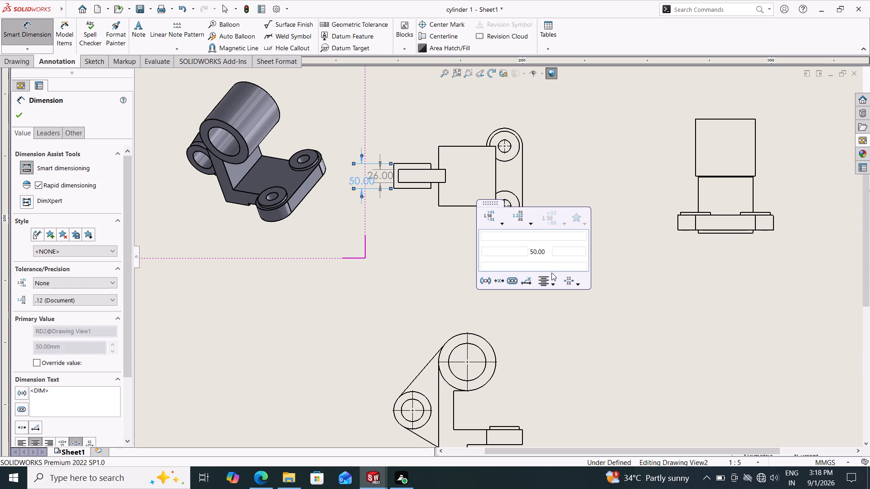
Dimension the upper hole's diameter and the radius of the plate's rounded end around it in the Front view.
{"action": "left_click", "coordinate": [511, 141]}
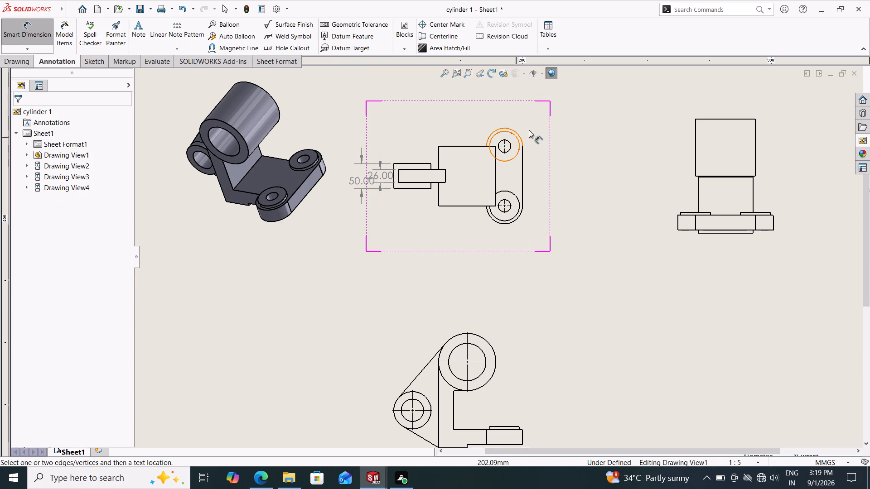
{"action": "left_click", "coordinate": [508, 141]}
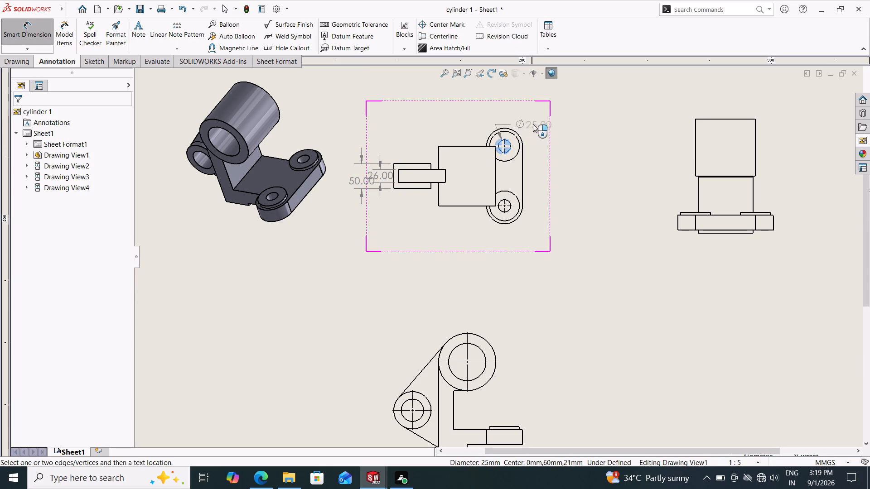
{"action": "left_click", "coordinate": [549, 137]}
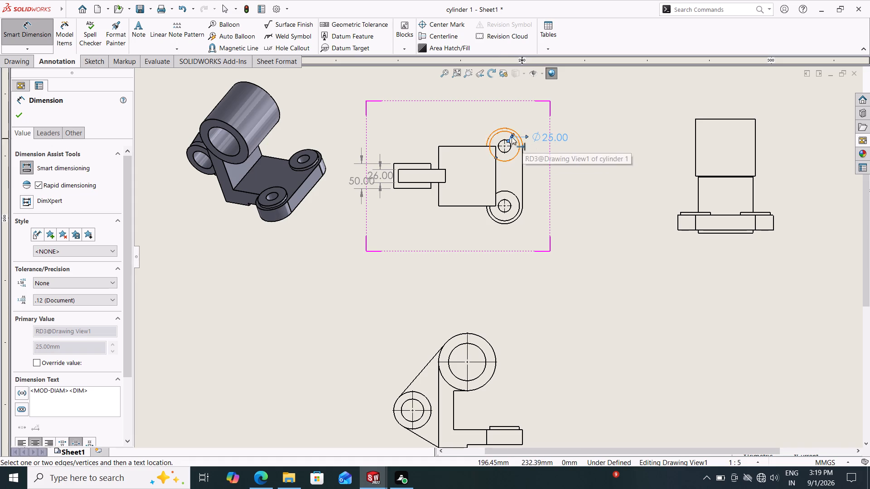
{"action": "left_click", "coordinate": [493, 134]}
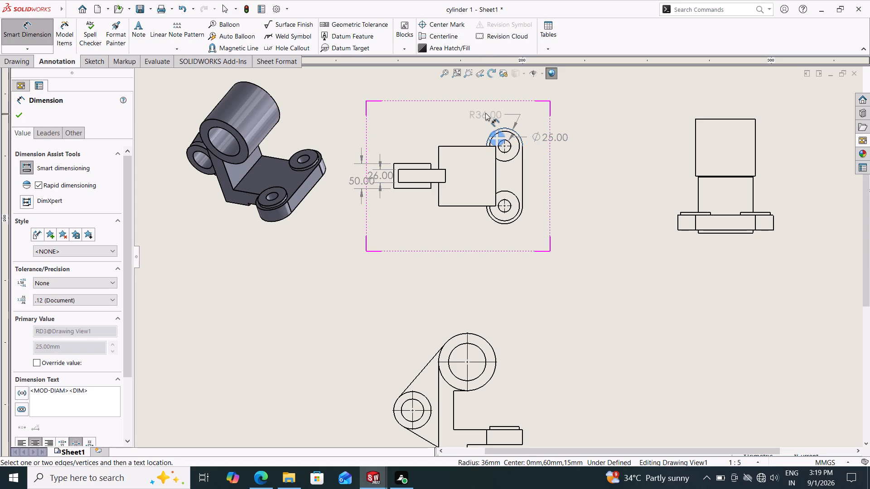
{"action": "left_click", "coordinate": [485, 111]}
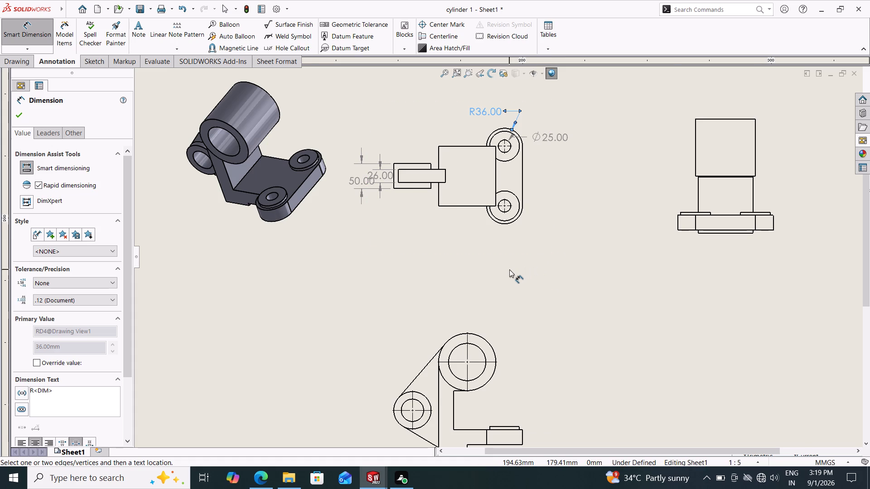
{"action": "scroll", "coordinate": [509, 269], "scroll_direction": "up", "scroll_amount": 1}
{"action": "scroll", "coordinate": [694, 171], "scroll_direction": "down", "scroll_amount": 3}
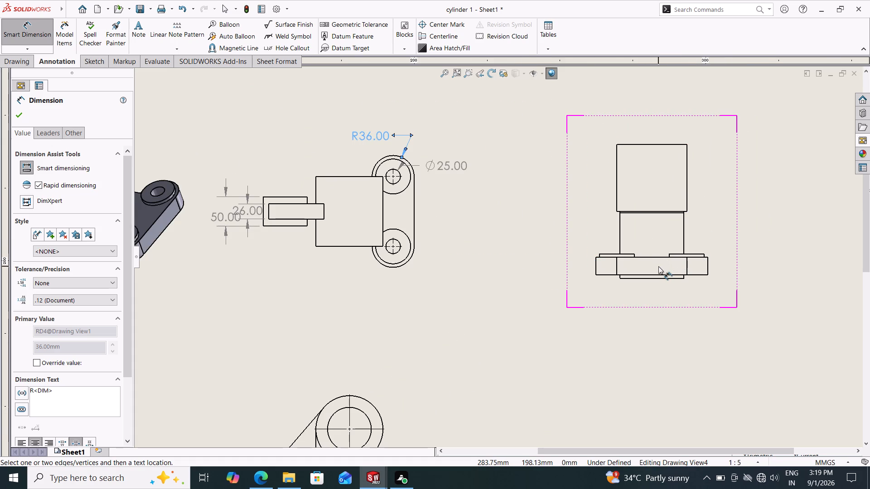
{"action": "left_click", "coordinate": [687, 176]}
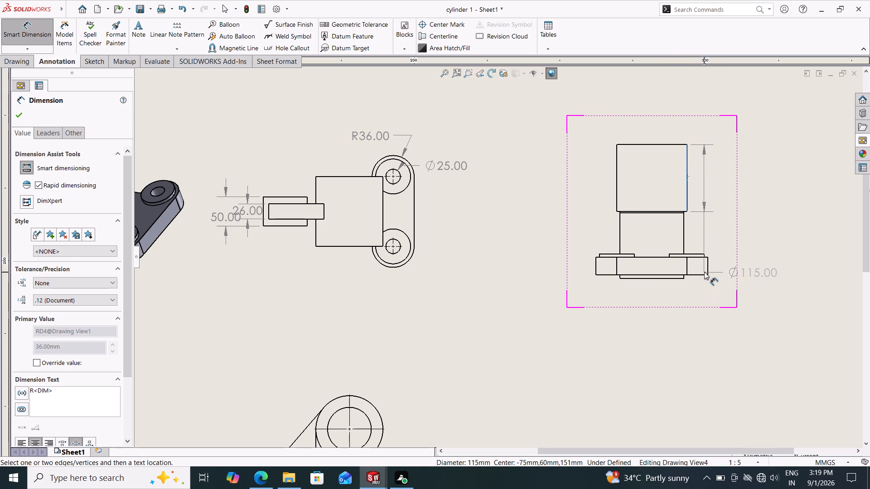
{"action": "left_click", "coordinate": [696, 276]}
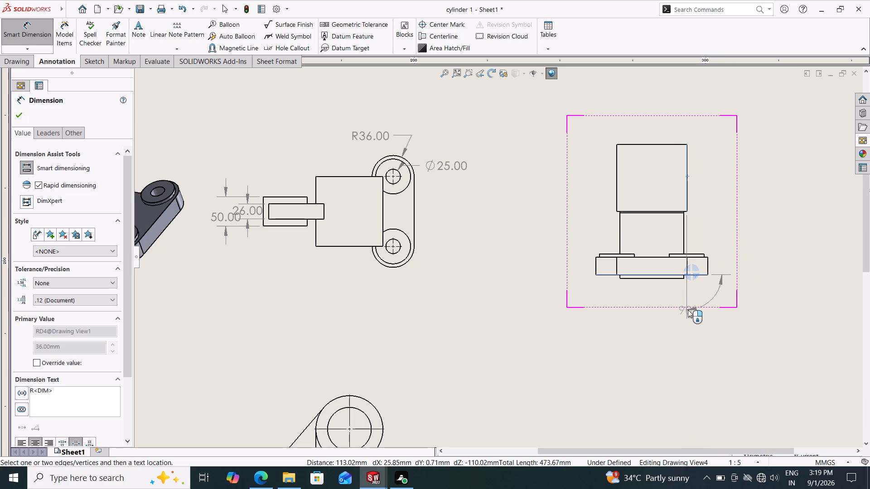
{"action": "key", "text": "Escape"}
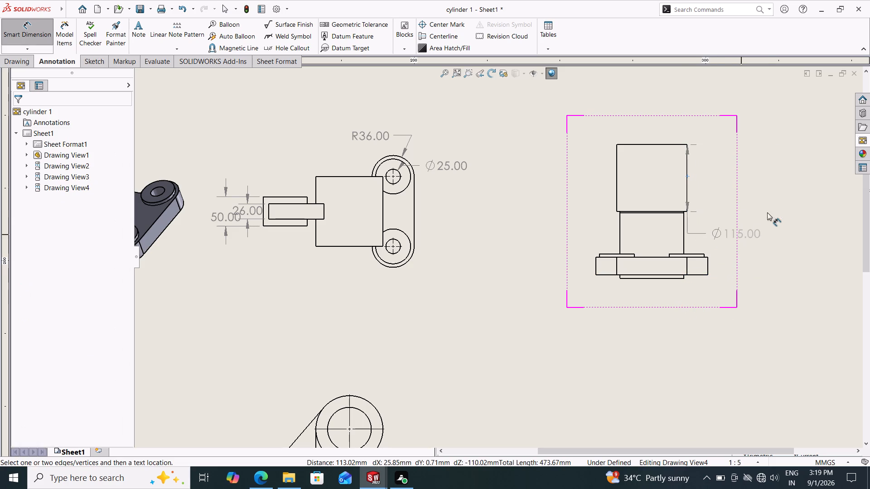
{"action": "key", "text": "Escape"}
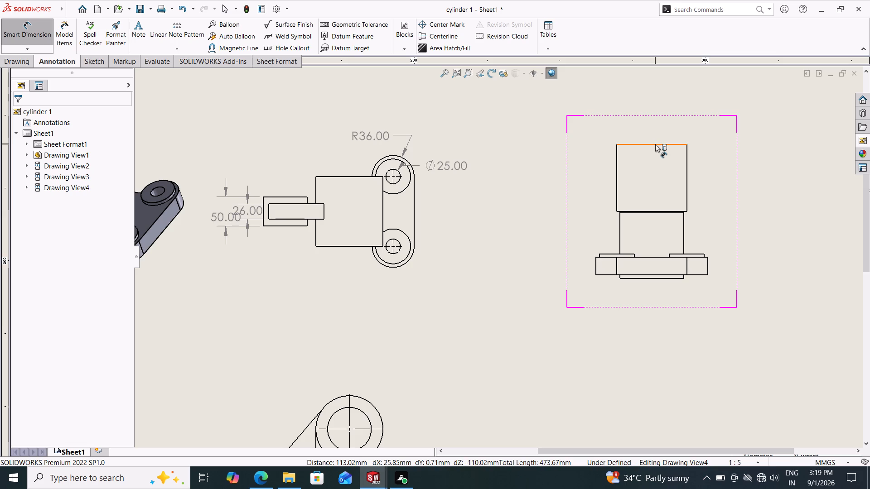
Dimension the large cylinder's top edge in the rotated side view, placing the dimension above it.
{"action": "left_click_drag", "start_coordinate": [655, 144], "coordinate": [656, 138]}
{"action": "left_click", "coordinate": [653, 105]}
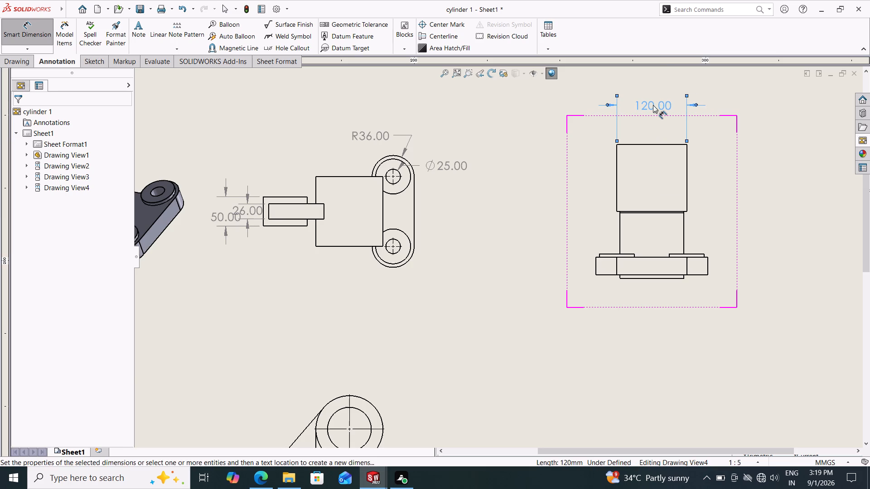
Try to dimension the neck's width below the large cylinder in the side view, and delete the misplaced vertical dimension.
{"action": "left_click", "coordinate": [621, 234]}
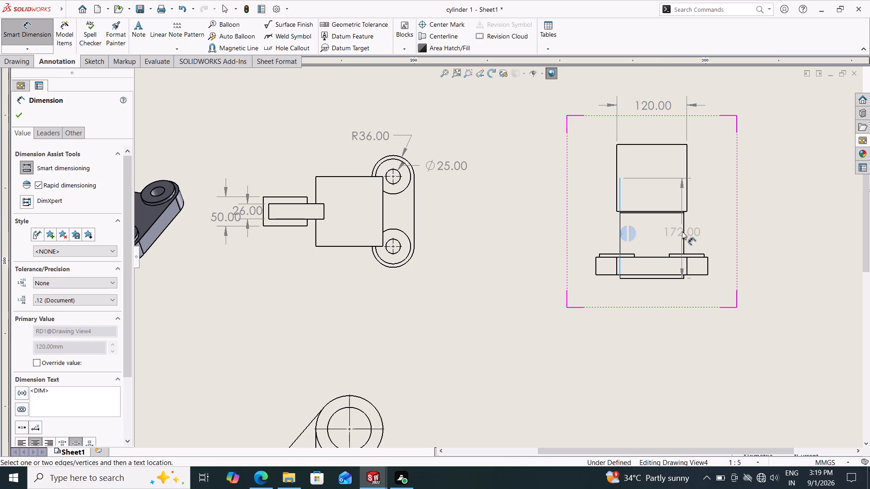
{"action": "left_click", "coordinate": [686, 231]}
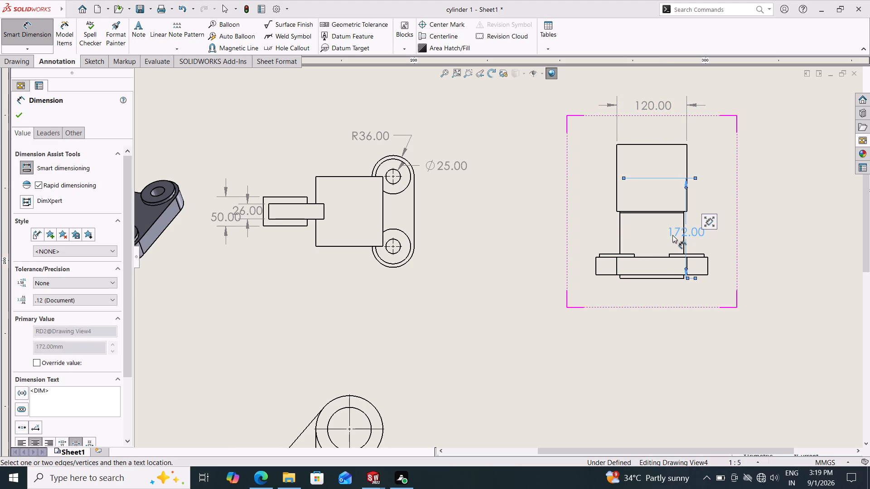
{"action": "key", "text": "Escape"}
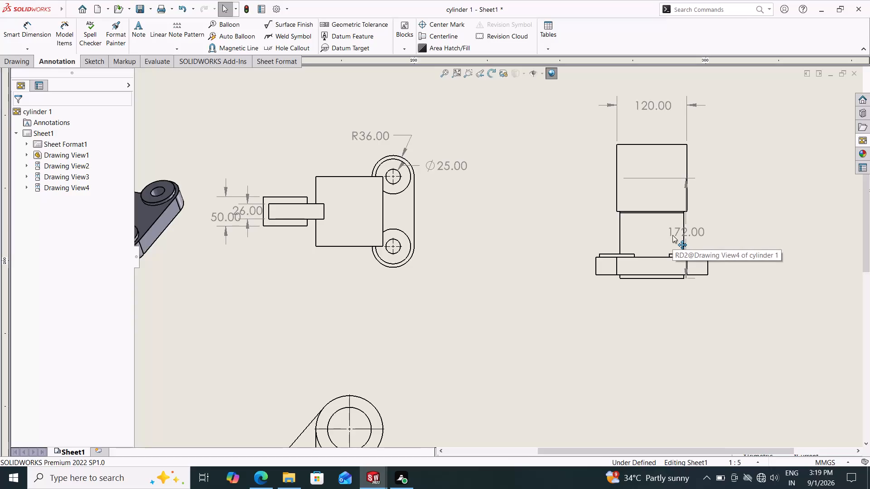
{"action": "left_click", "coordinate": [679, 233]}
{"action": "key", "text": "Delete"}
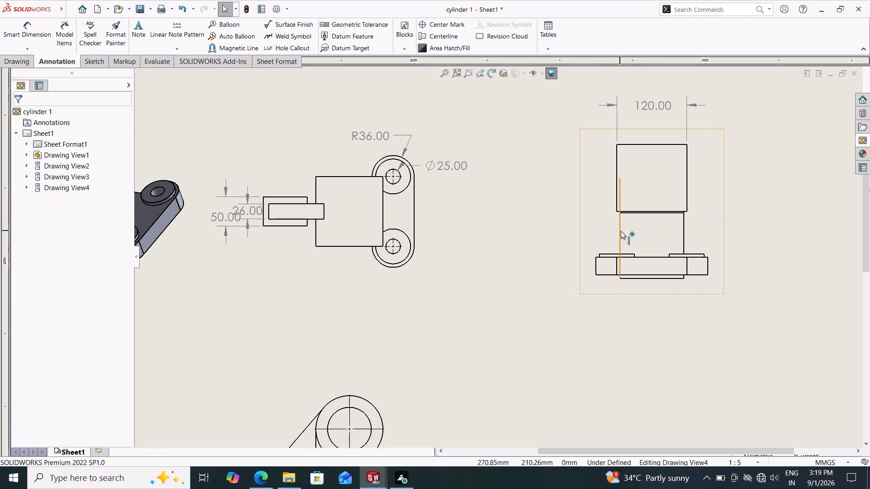
Dimension the neck's width between its two side edges in the side view, placing the dimension inside the neck.
{"action": "left_click", "coordinate": [21, 29]}
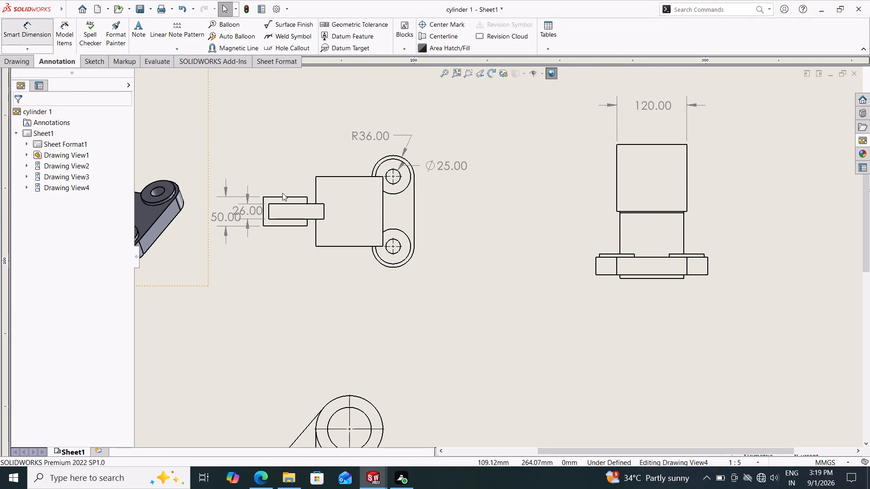
{"action": "left_click", "coordinate": [621, 233]}
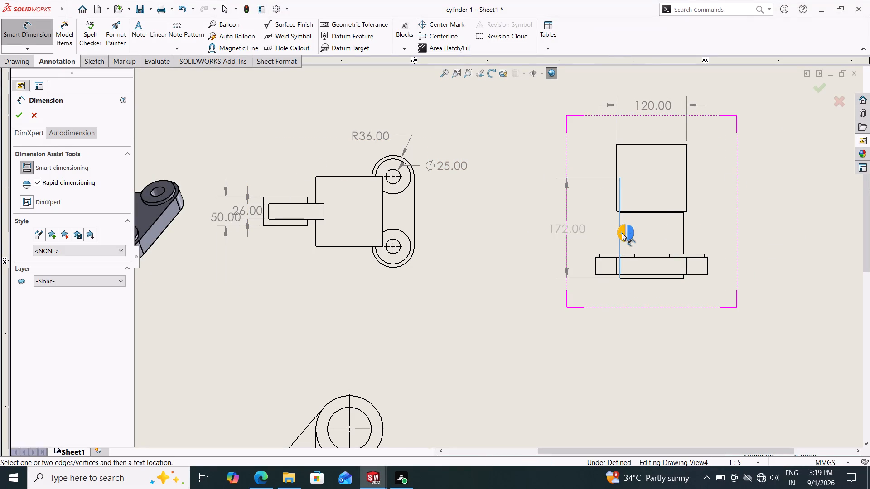
{"action": "left_click", "coordinate": [682, 228]}
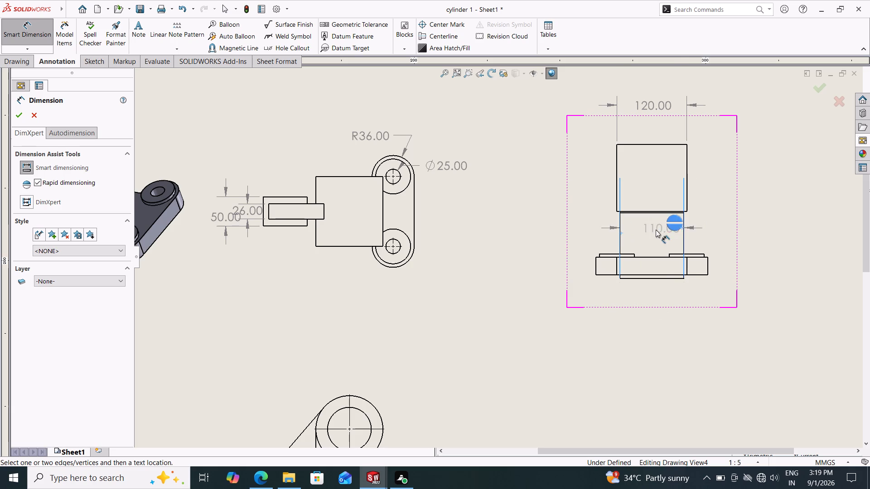
{"action": "left_click", "coordinate": [648, 235]}
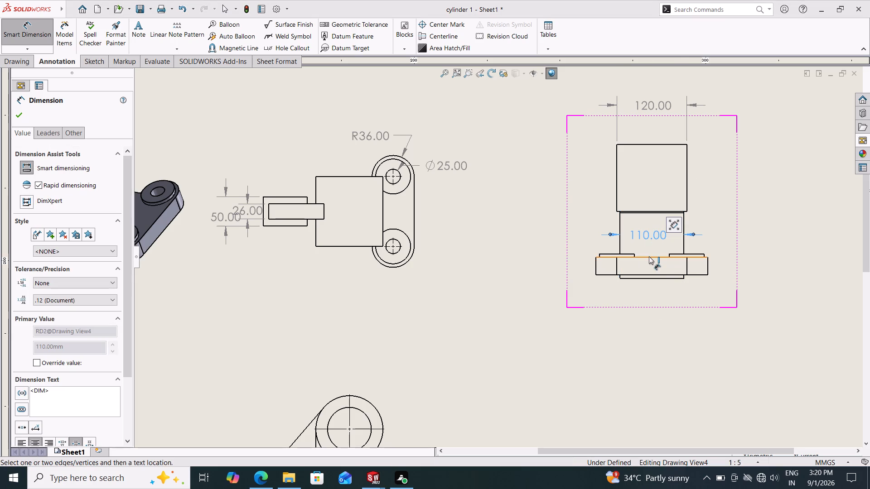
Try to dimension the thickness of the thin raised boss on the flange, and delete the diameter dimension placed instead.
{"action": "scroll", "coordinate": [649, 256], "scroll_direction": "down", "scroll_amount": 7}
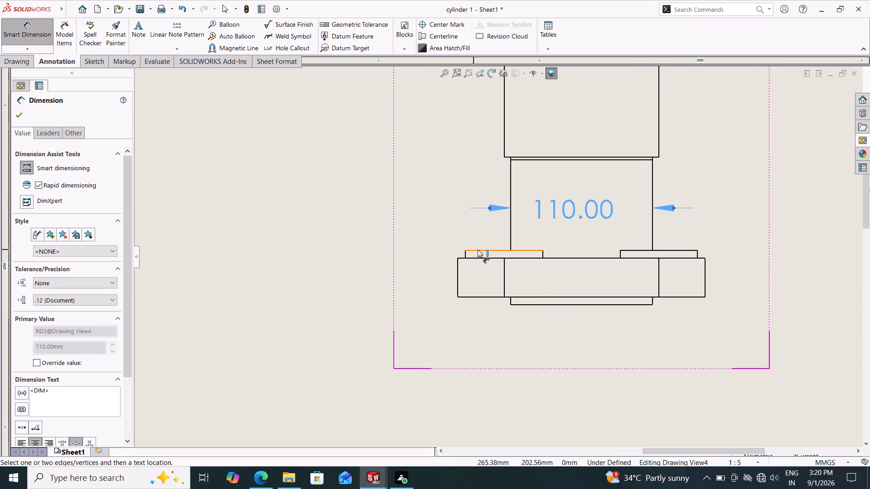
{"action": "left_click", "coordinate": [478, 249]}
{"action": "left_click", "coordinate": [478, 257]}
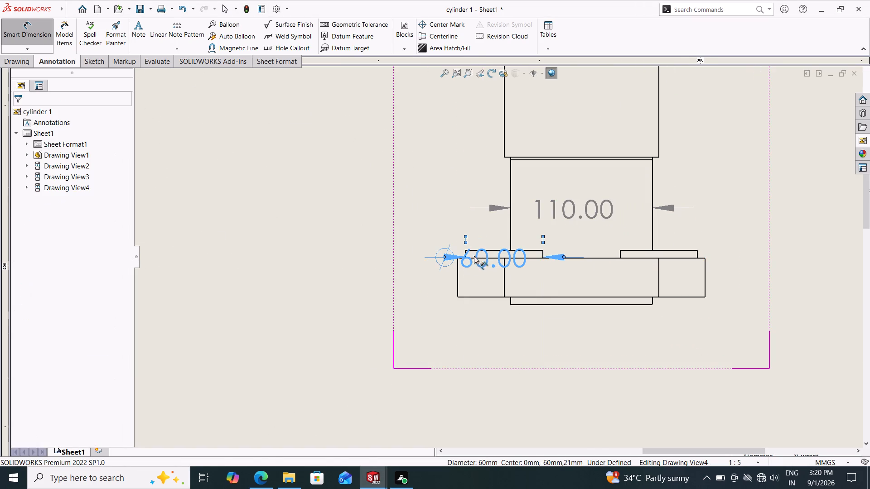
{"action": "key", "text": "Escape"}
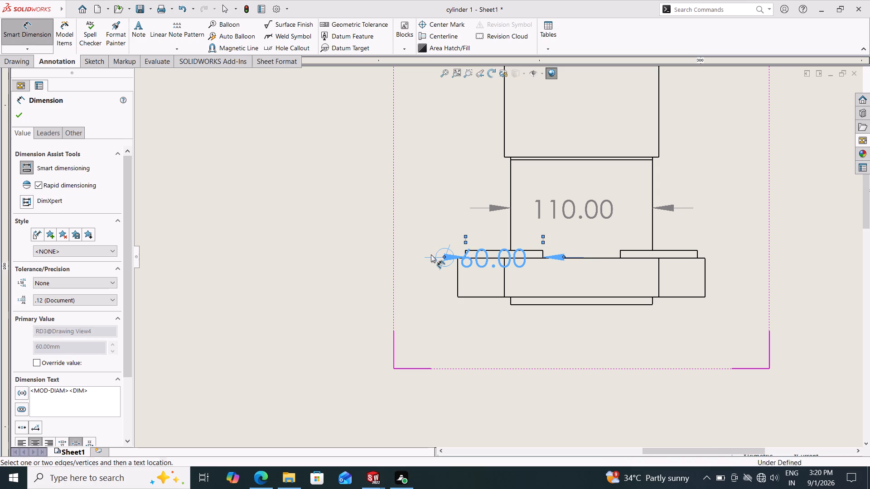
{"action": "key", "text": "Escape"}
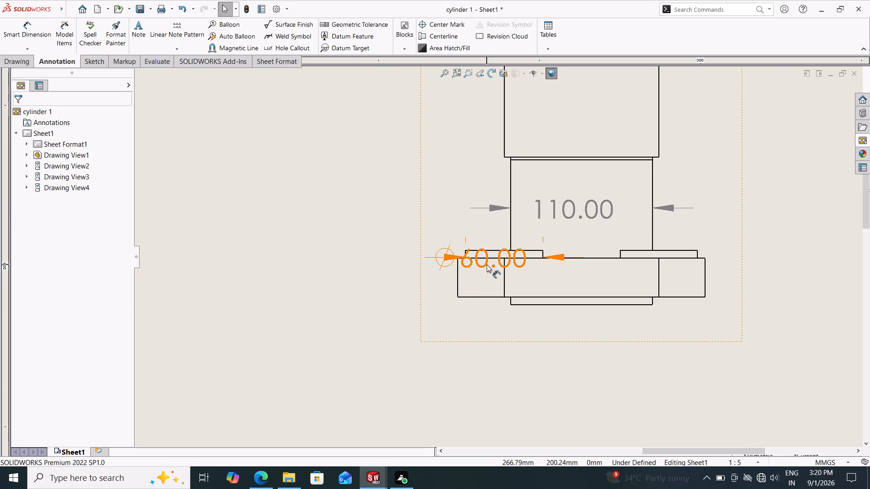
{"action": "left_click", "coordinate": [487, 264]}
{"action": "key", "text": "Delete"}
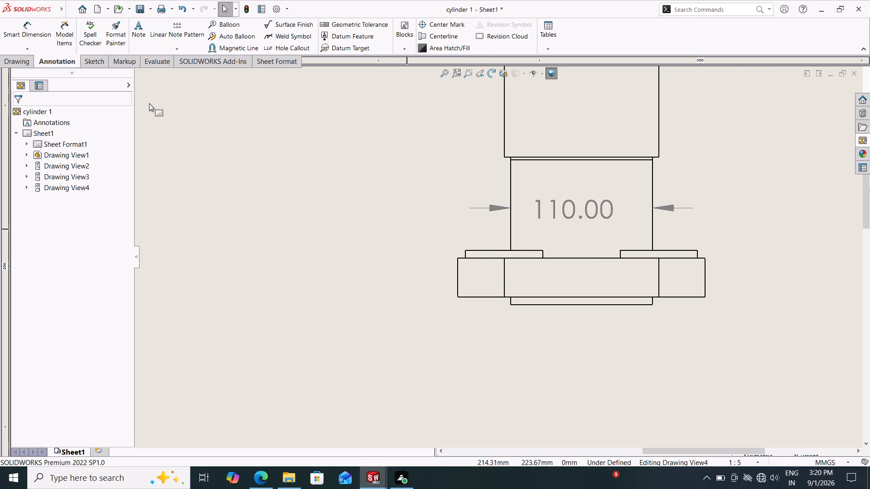
Dimension the thickness of the thin raised boss on the flange in the side view, placing the dimension beside the flange.
{"action": "left_click_drag", "start_coordinate": [27, 34], "coordinate": [31, 39]}
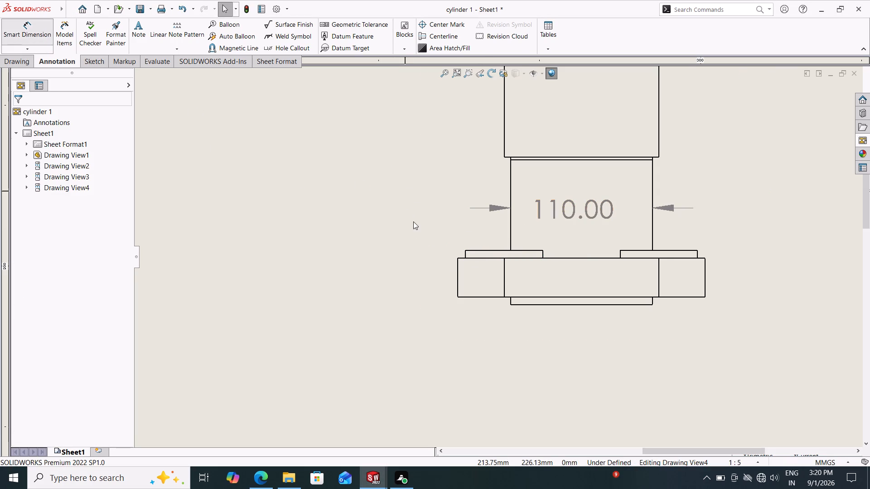
{"action": "scroll", "coordinate": [530, 237], "scroll_direction": "down", "scroll_amount": 2}
{"action": "left_click", "coordinate": [469, 256]}
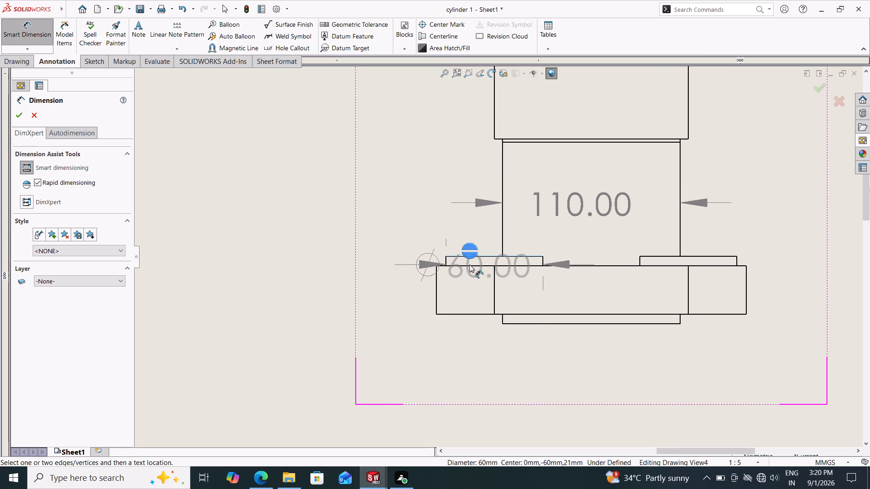
{"action": "scroll", "coordinate": [469, 264], "scroll_direction": "down", "scroll_amount": 10}
{"action": "scroll", "coordinate": [507, 257], "scroll_direction": "up", "scroll_amount": 1}
{"action": "scroll", "coordinate": [507, 257], "scroll_direction": "down", "scroll_amount": 2}
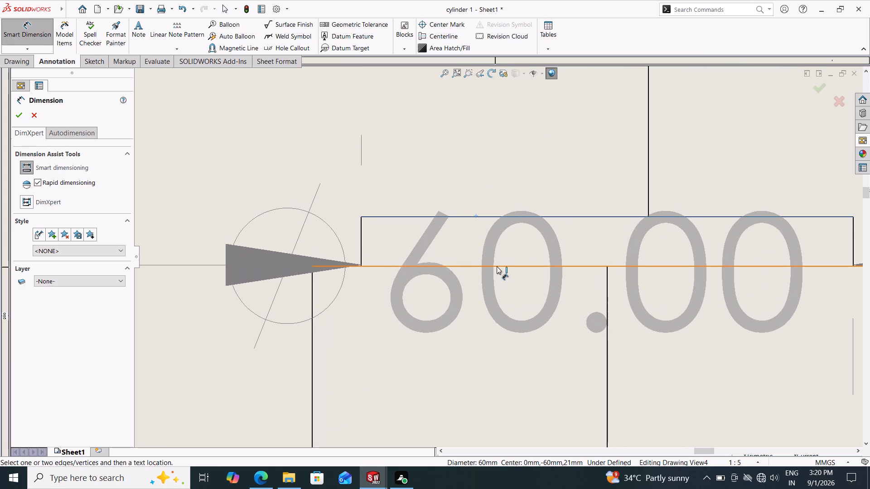
{"action": "left_click", "coordinate": [497, 266]}
{"action": "left_click", "coordinate": [183, 235]}
Dimension the heights from the raised boss's top edge to the flange's underside and to the bottom pad, stacking them outward beside the side view.
{"action": "scroll", "coordinate": [237, 255], "scroll_direction": "up", "scroll_amount": 2}
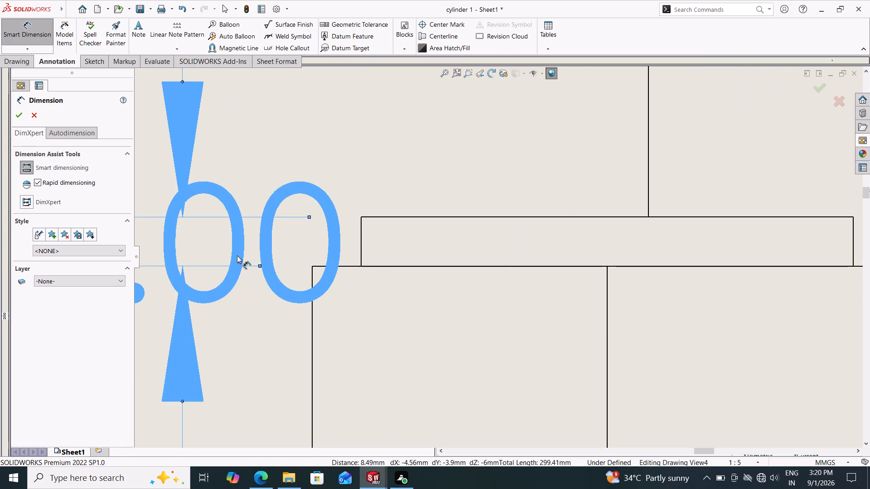
{"action": "scroll", "coordinate": [237, 255], "scroll_direction": "up", "scroll_amount": 5}
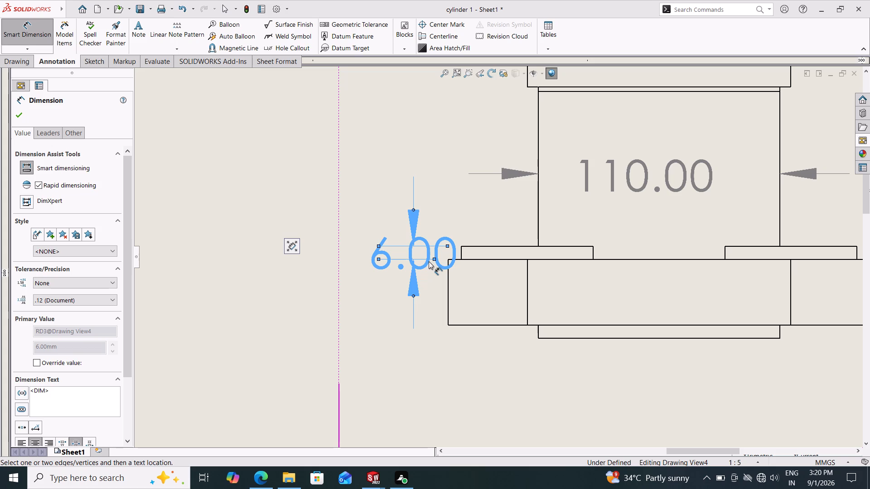
{"action": "scroll", "coordinate": [429, 261], "scroll_direction": "down", "scroll_amount": 1}
{"action": "left_click", "coordinate": [495, 244]}
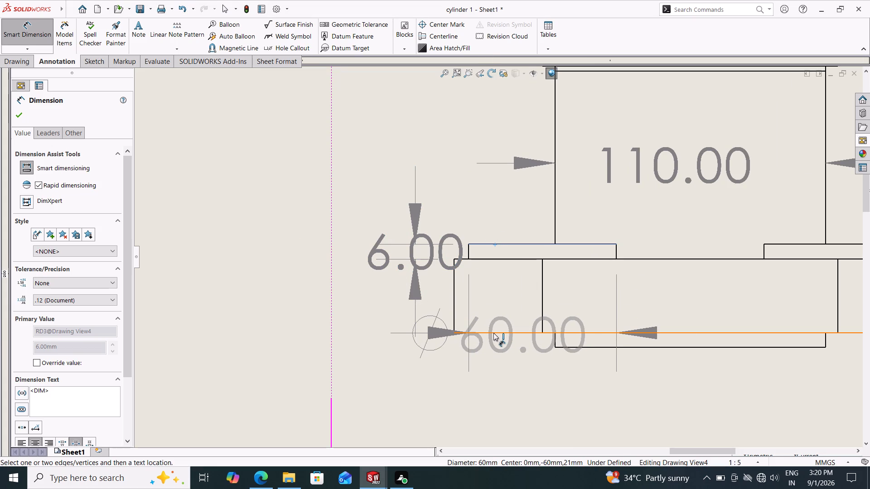
{"action": "left_click", "coordinate": [493, 333]}
{"action": "left_click", "coordinate": [345, 289]}
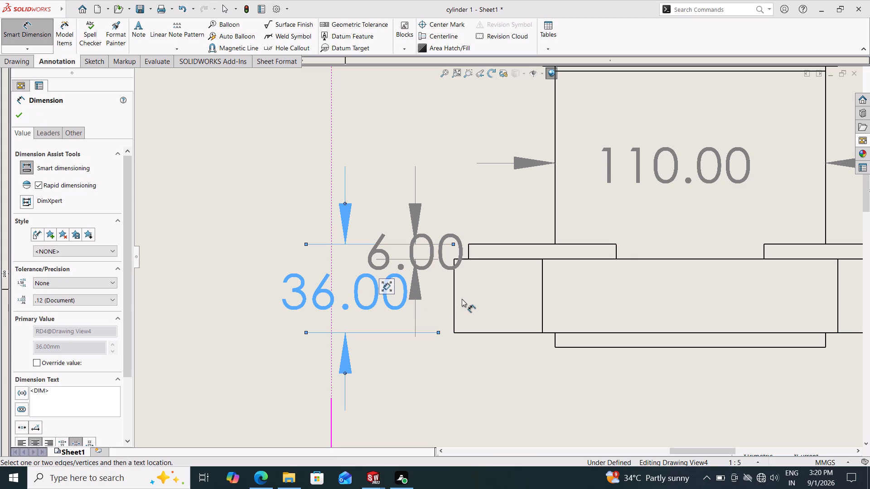
{"action": "left_click", "coordinate": [506, 243]}
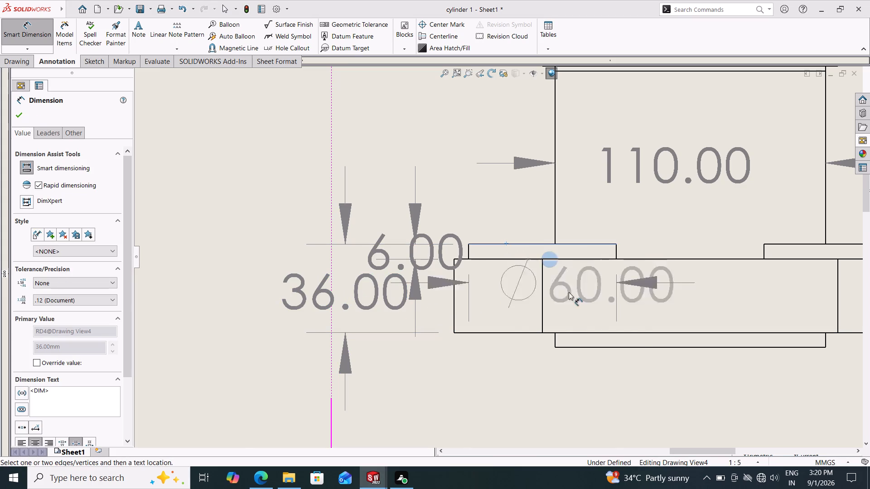
{"action": "left_click_drag", "start_coordinate": [583, 347], "coordinate": [577, 346]}
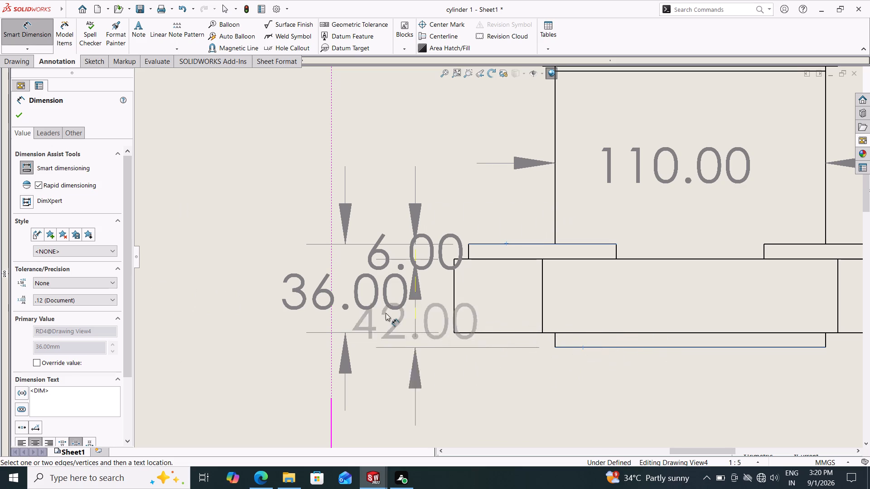
{"action": "left_click", "coordinate": [254, 303]}
Dimension the large cylinder's bore and outer diameters in the front profile view, placing both beside the cylinder.
{"action": "scroll", "coordinate": [538, 317], "scroll_direction": "up", "scroll_amount": 5}
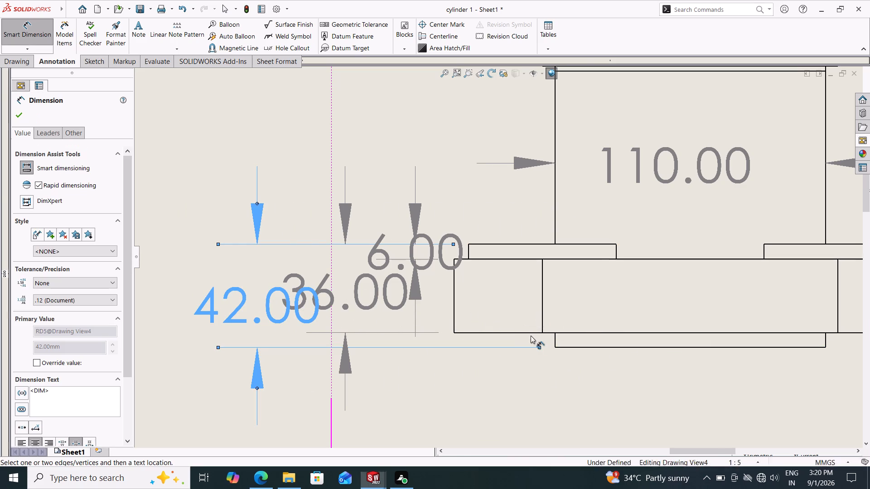
{"action": "scroll", "coordinate": [531, 336], "scroll_direction": "up", "scroll_amount": 1}
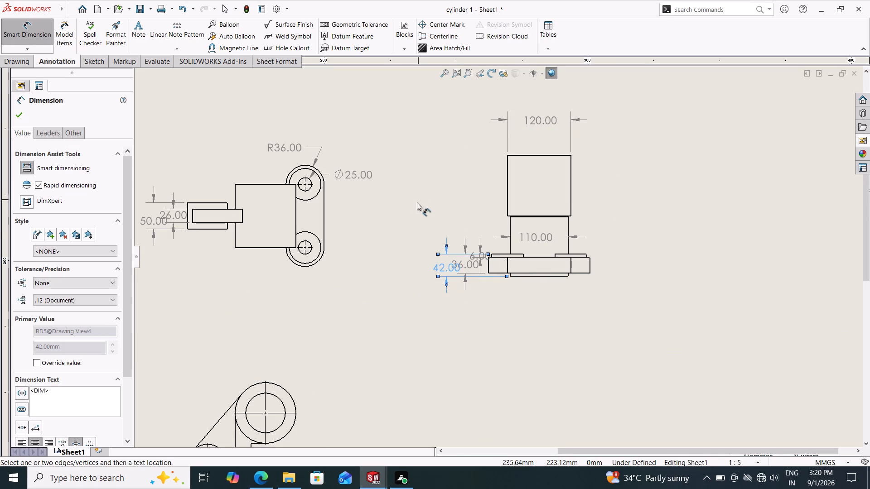
{"action": "scroll", "coordinate": [571, 235], "scroll_direction": "up", "scroll_amount": 2}
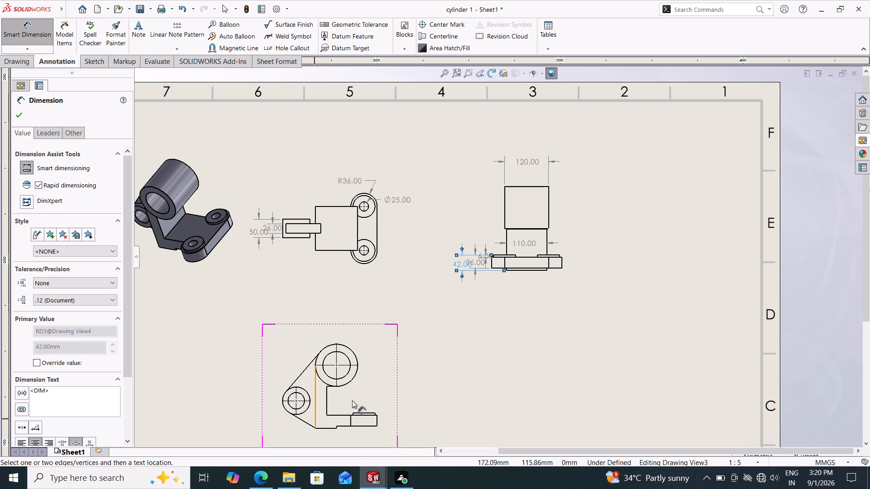
{"action": "scroll", "coordinate": [413, 358], "scroll_direction": "down", "scroll_amount": 2}
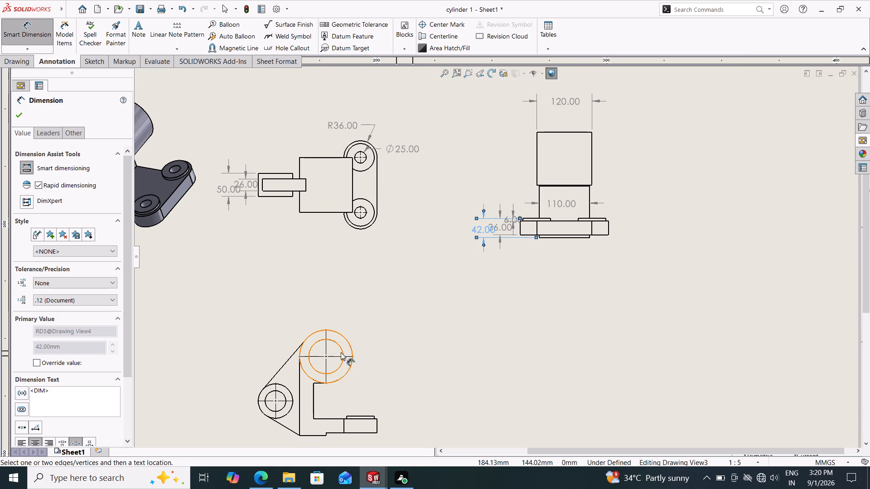
{"action": "left_click", "coordinate": [339, 346]}
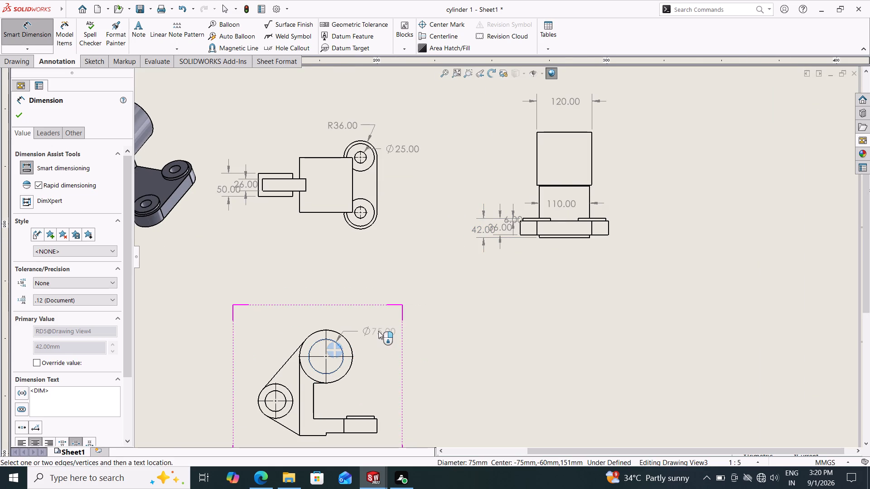
{"action": "left_click", "coordinate": [378, 331]}
{"action": "left_click", "coordinate": [349, 345]}
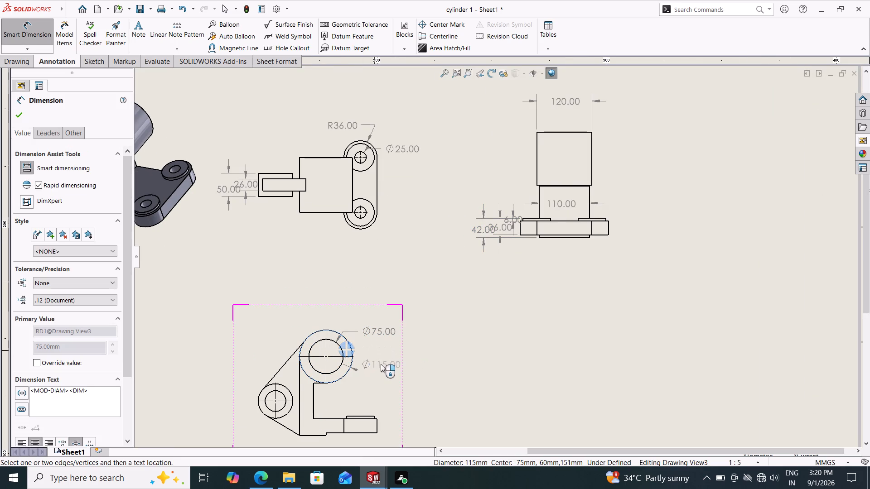
{"action": "left_click", "coordinate": [381, 364]}
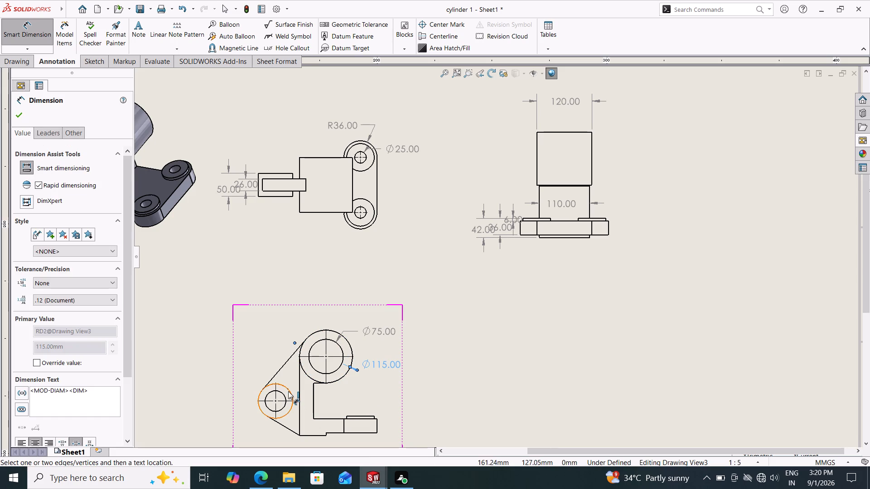
Dimension the small cylinder's outer and bore diameters in the front profile view, placing both on its outer side.
{"action": "left_click", "coordinate": [290, 389]}
{"action": "left_click", "coordinate": [253, 340]}
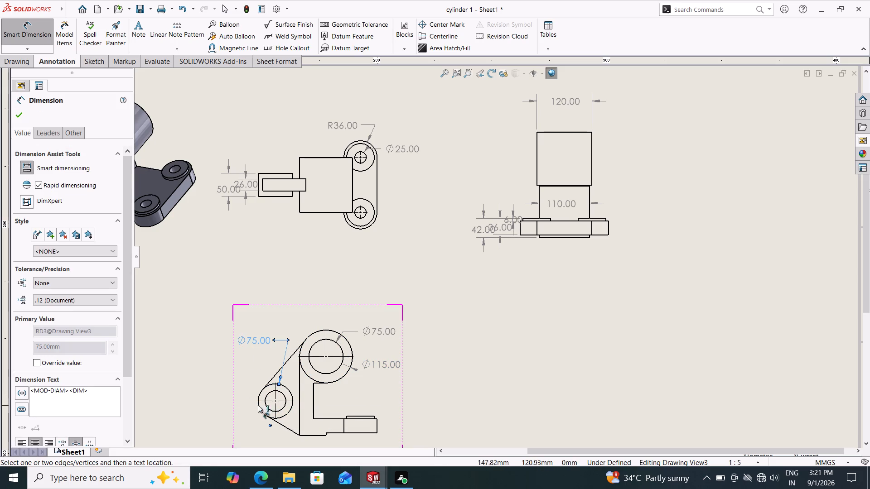
{"action": "left_click", "coordinate": [267, 409]}
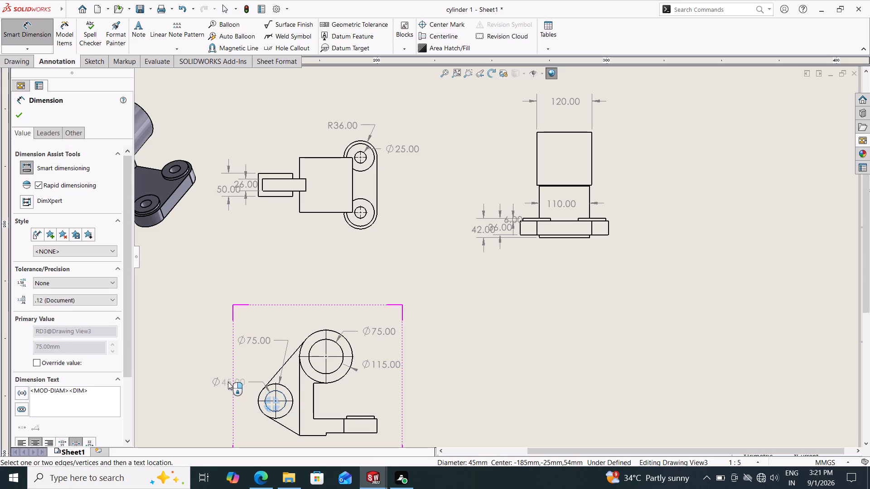
{"action": "left_click", "coordinate": [228, 382]}
Dimension the vertical web's thickness between its two side edges in the front profile view, placing the dimension below the view.
{"action": "scroll", "coordinate": [380, 390], "scroll_direction": "up", "scroll_amount": 1}
{"action": "scroll", "coordinate": [364, 392], "scroll_direction": "down", "scroll_amount": 2}
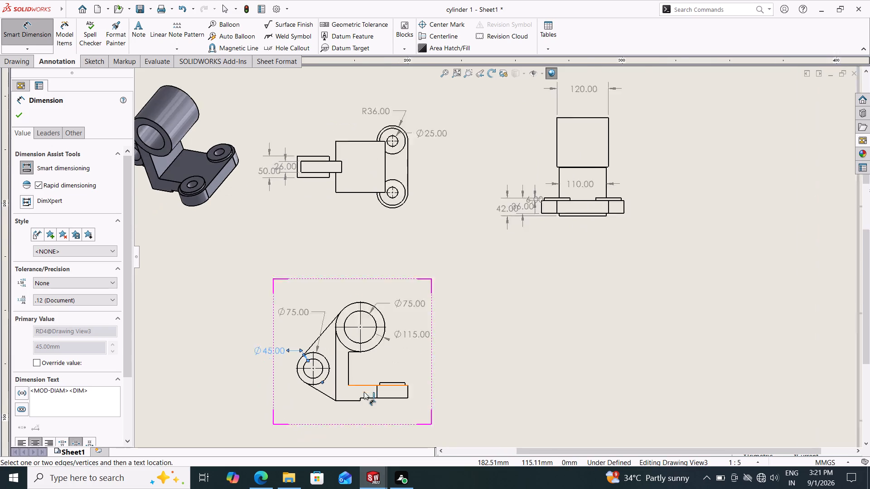
{"action": "left_click", "coordinate": [338, 383]}
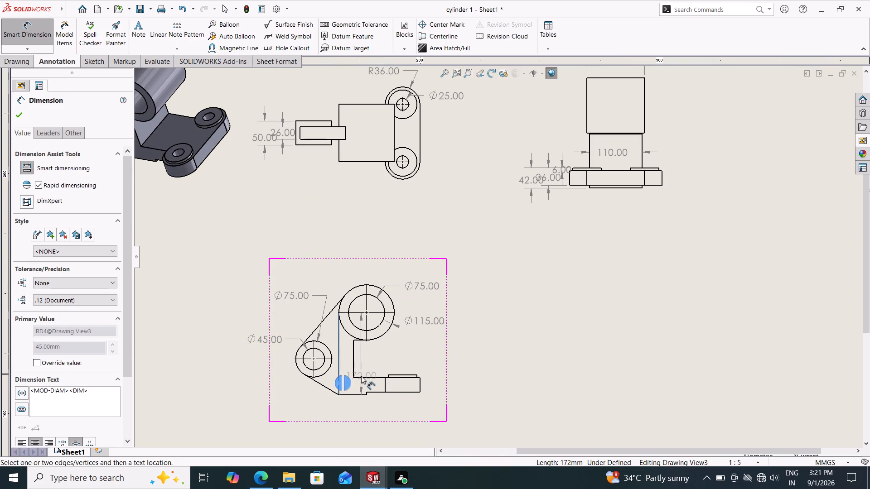
{"action": "left_click", "coordinate": [353, 364]}
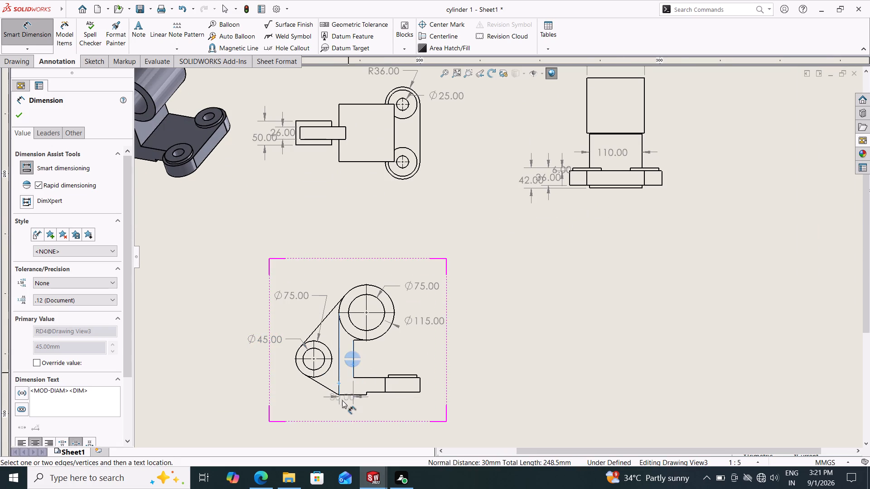
{"action": "left_click", "coordinate": [342, 411]}
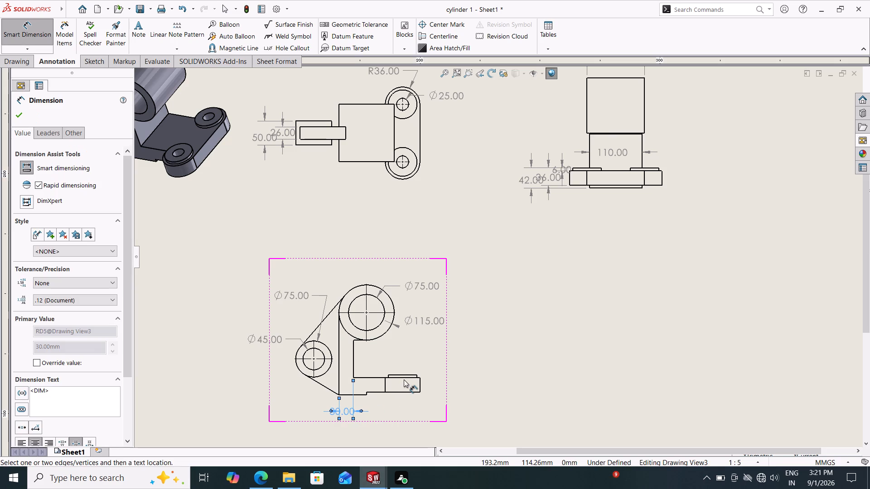
Dimension the bottom pad's width from the web's outer vertical edge to the step edge, placing it below the web thickness dimension.
{"action": "scroll", "coordinate": [404, 379], "scroll_direction": "down", "scroll_amount": 4}
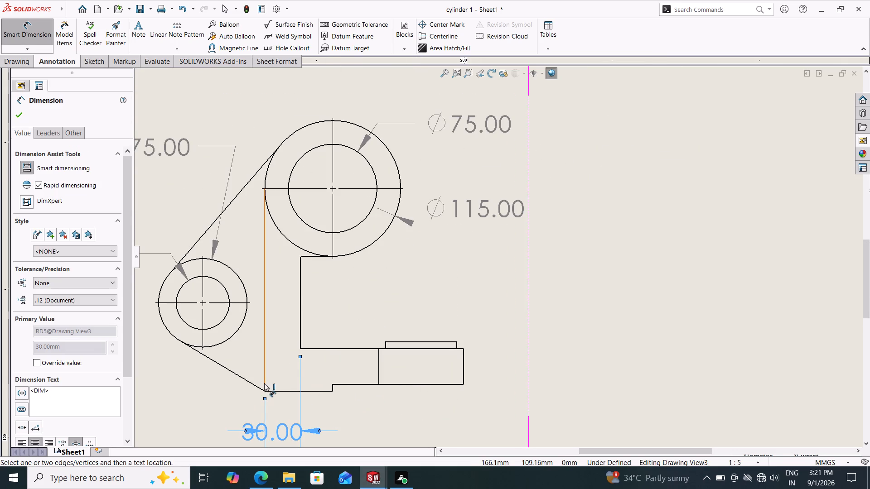
{"action": "left_click", "coordinate": [264, 383]}
{"action": "left_click", "coordinate": [331, 388]}
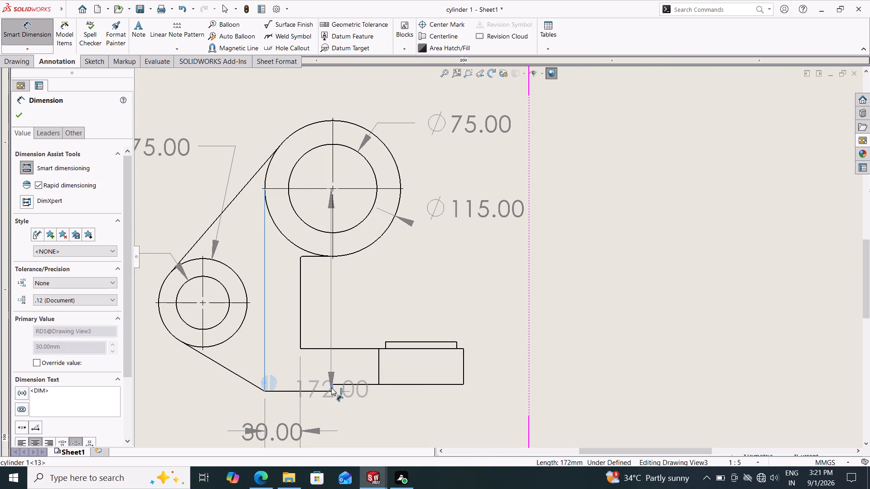
{"action": "scroll", "coordinate": [299, 436], "scroll_direction": "up", "scroll_amount": 2}
{"action": "left_click", "coordinate": [341, 401]}
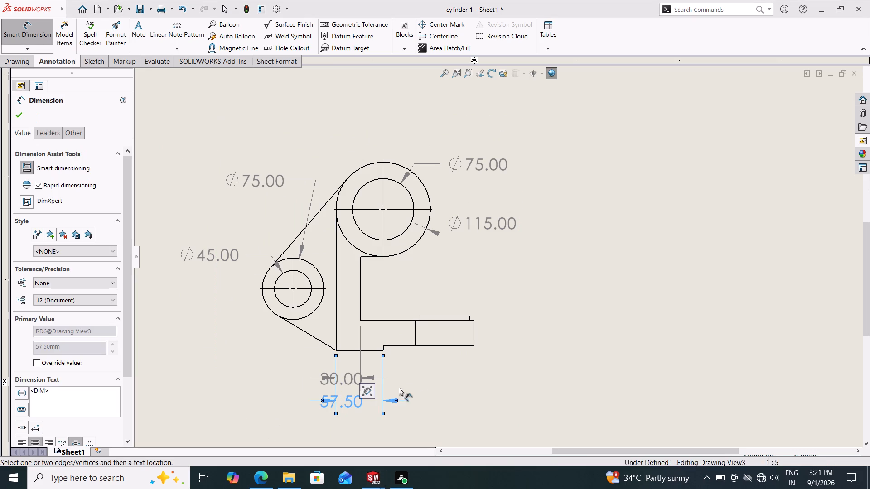
{"action": "left_click", "coordinate": [23, 112]}
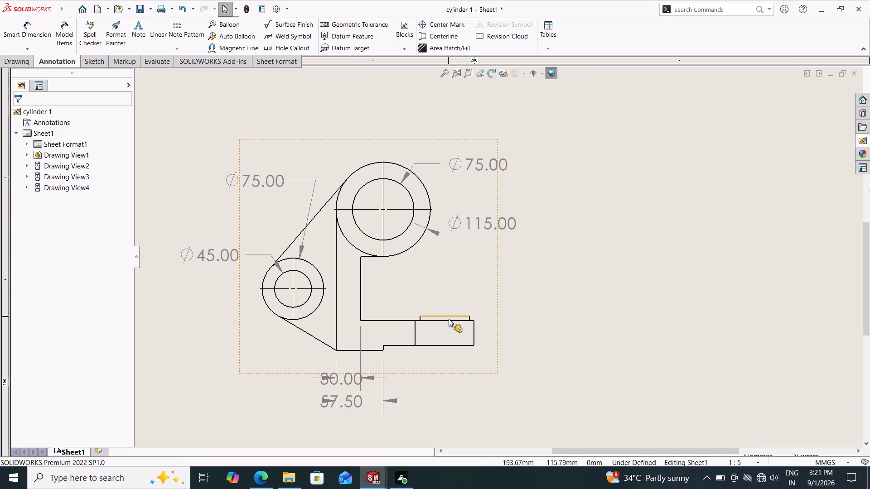
Sketch a vertical centerline about 56 mm long from the flange's bottom edge up through the raised boss in the front profile view.
{"action": "left_click", "coordinate": [87, 67]}
{"action": "left_click", "coordinate": [70, 20]}
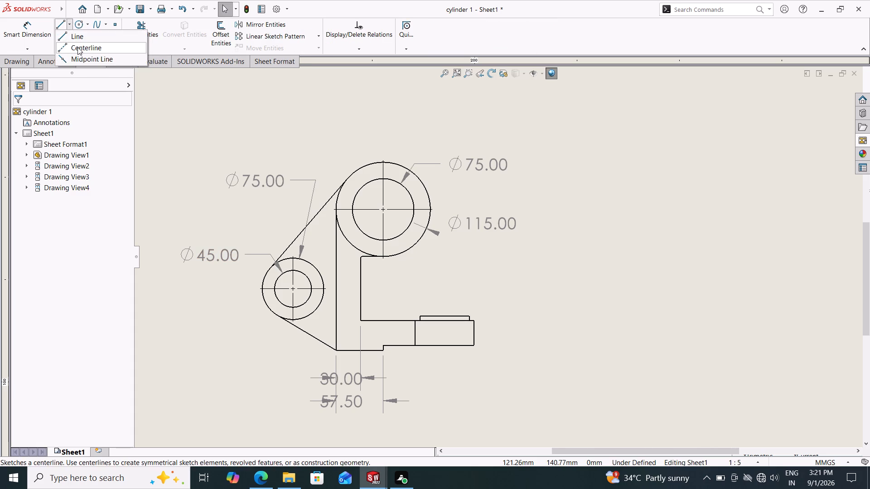
{"action": "left_click", "coordinate": [77, 47]}
{"action": "left_click_drag", "start_coordinate": [445, 345], "coordinate": [445, 340]}
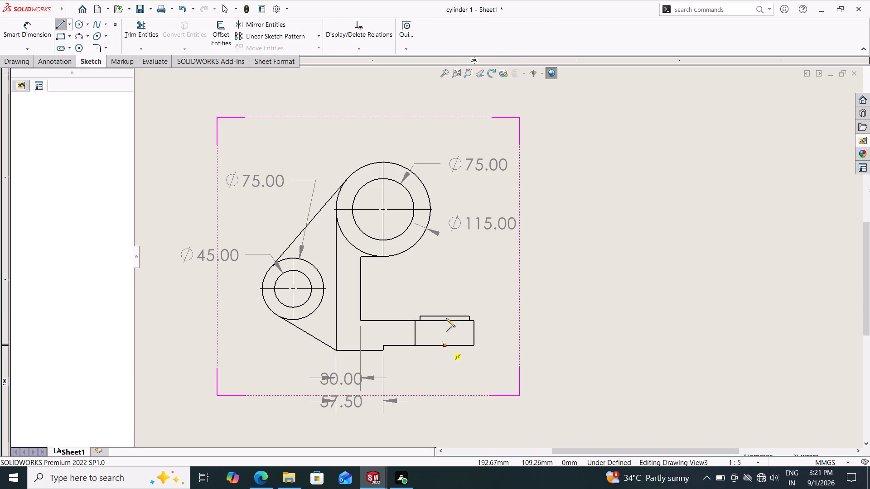
{"action": "left_click", "coordinate": [443, 300]}
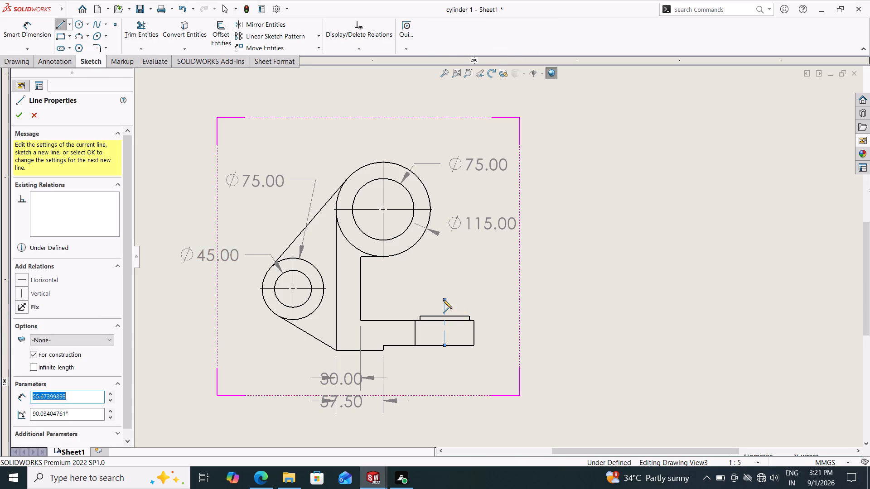
{"action": "key", "text": "Escape"}
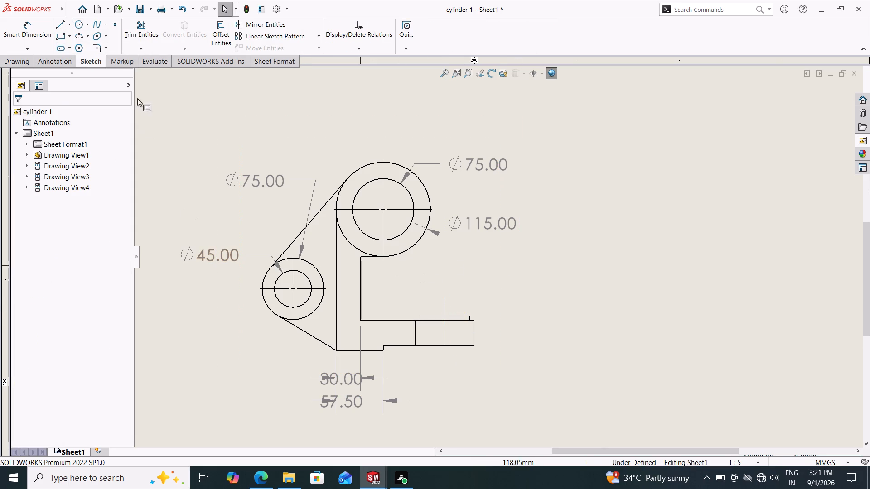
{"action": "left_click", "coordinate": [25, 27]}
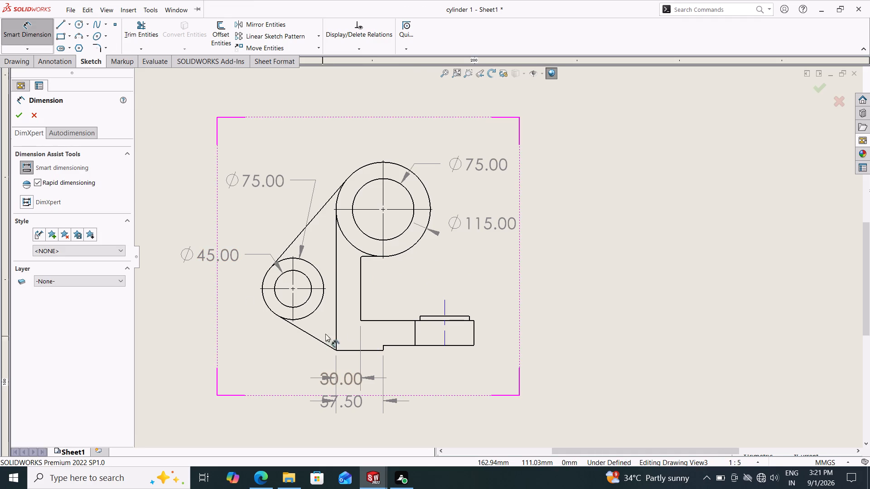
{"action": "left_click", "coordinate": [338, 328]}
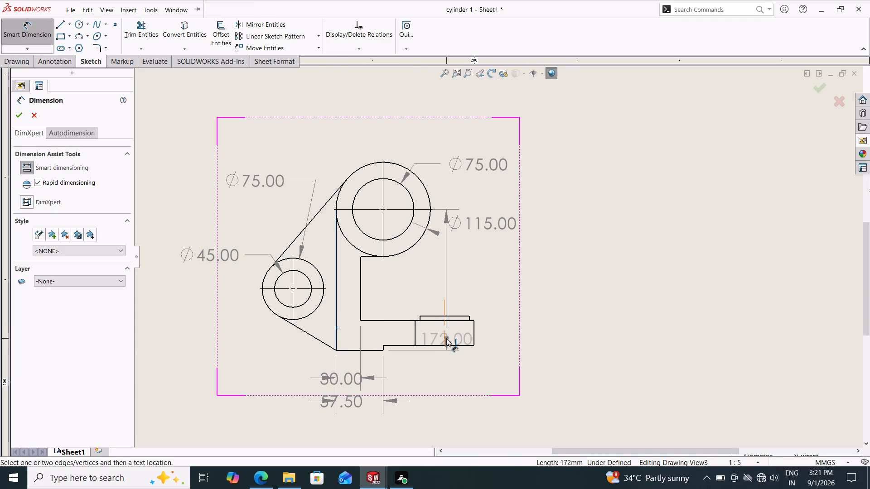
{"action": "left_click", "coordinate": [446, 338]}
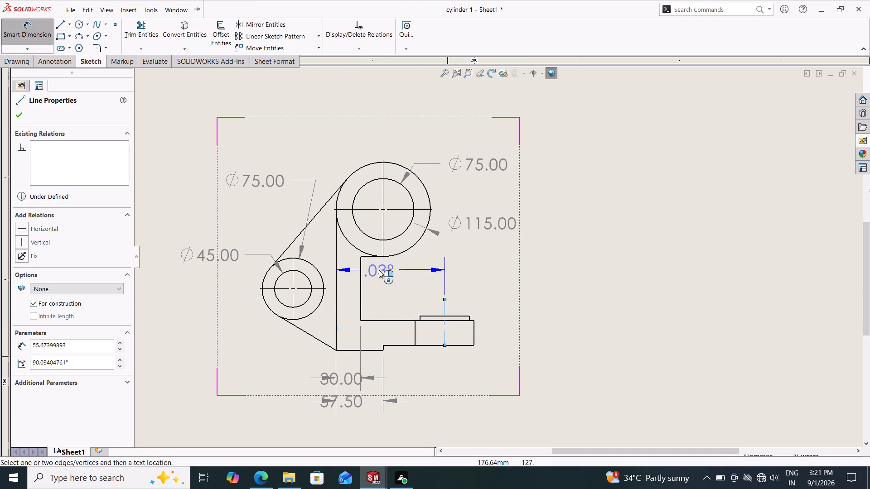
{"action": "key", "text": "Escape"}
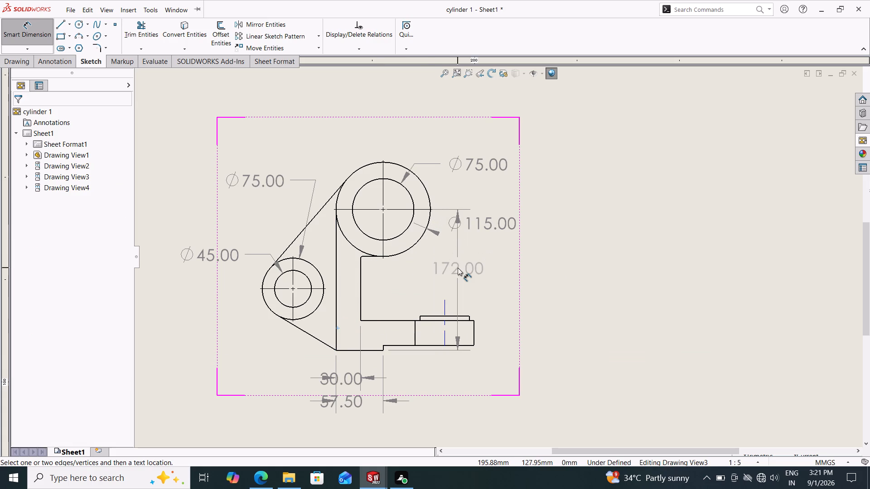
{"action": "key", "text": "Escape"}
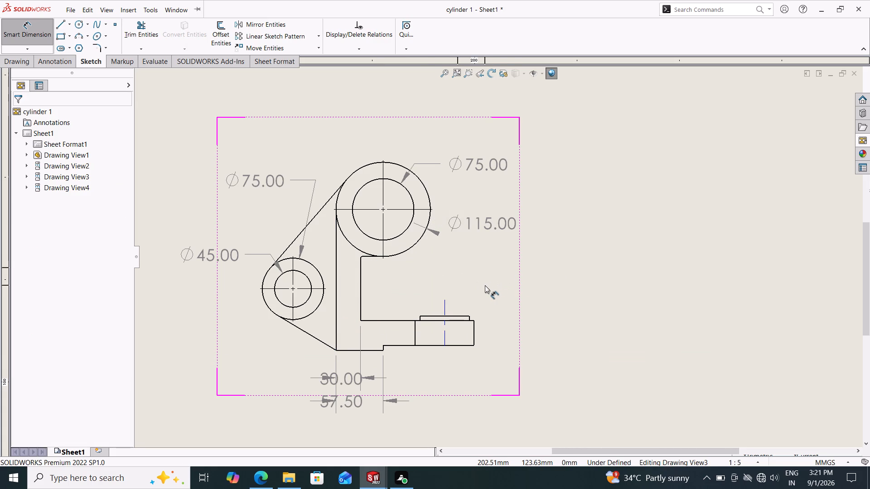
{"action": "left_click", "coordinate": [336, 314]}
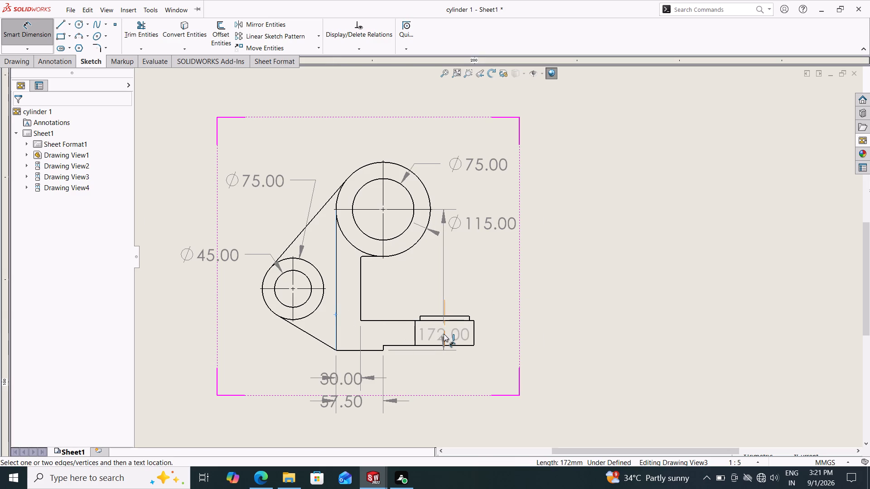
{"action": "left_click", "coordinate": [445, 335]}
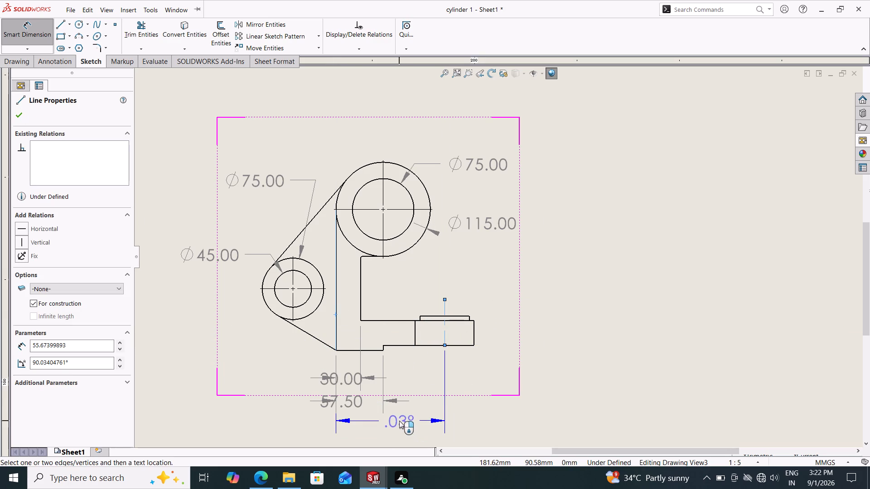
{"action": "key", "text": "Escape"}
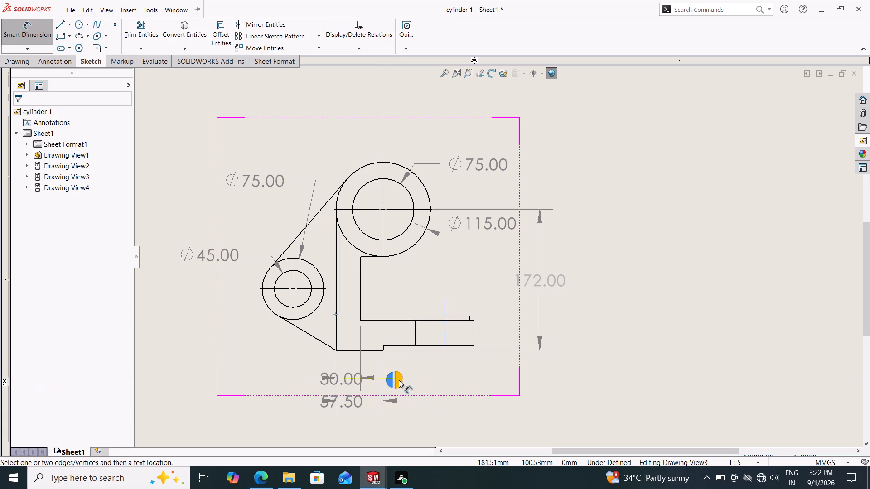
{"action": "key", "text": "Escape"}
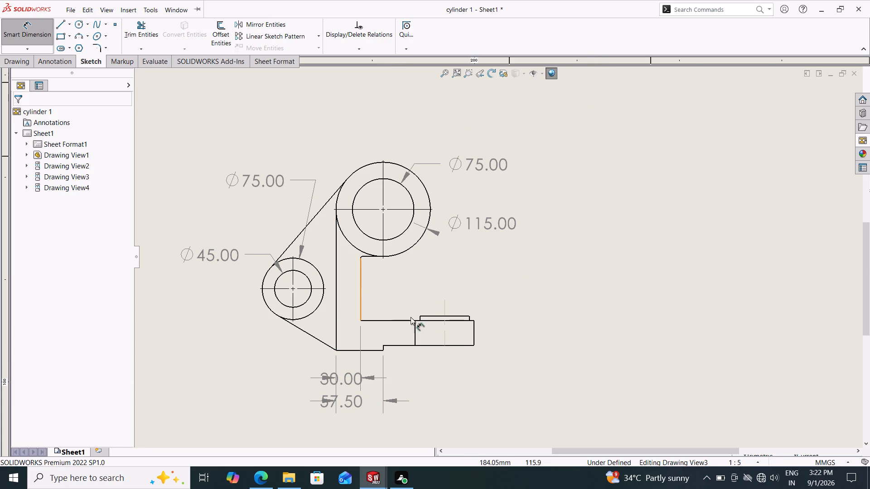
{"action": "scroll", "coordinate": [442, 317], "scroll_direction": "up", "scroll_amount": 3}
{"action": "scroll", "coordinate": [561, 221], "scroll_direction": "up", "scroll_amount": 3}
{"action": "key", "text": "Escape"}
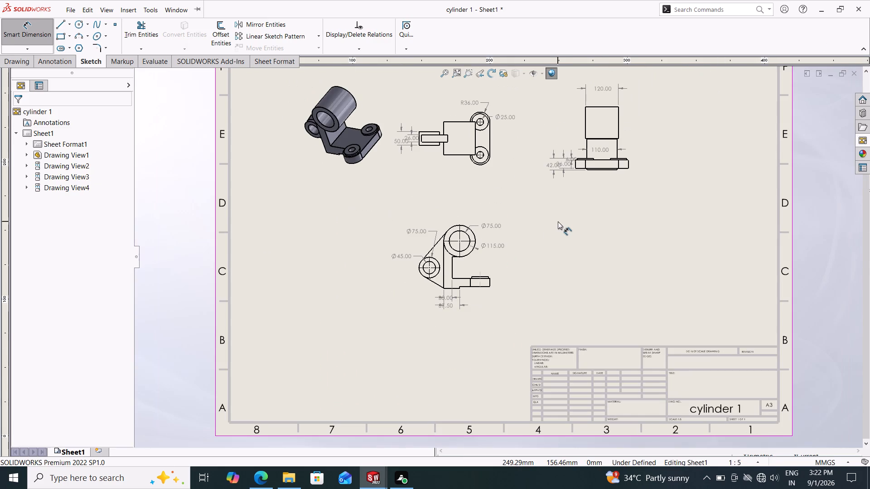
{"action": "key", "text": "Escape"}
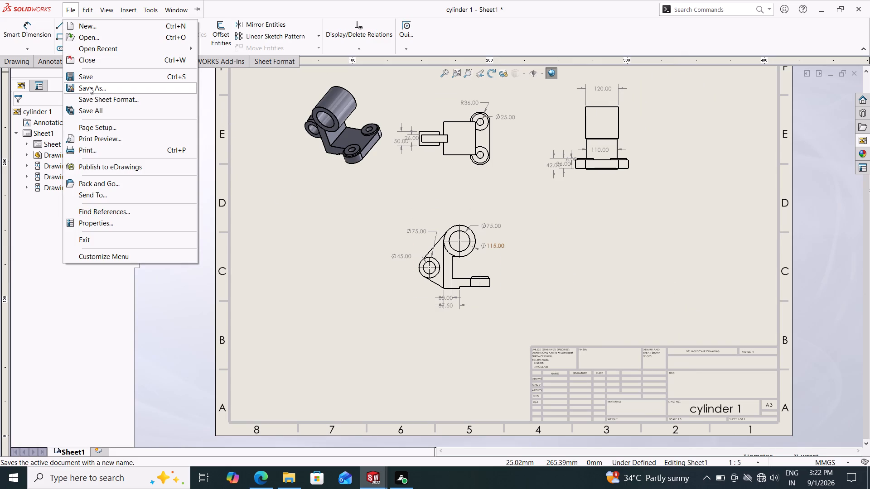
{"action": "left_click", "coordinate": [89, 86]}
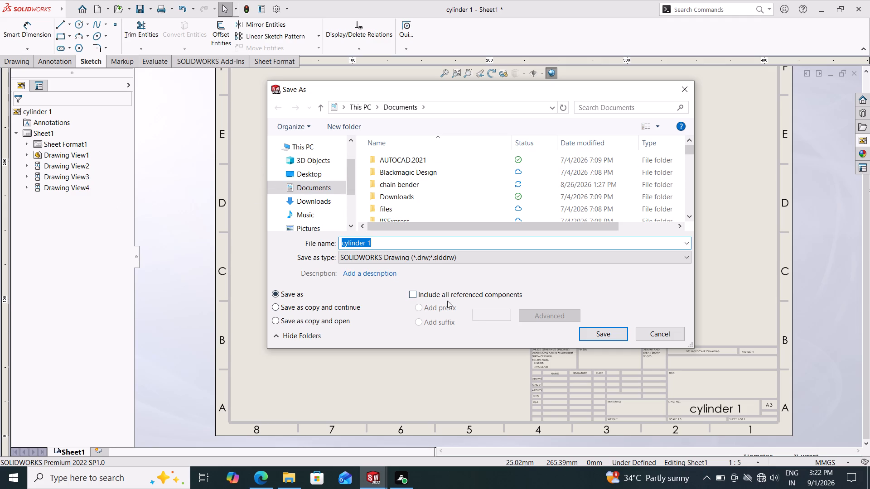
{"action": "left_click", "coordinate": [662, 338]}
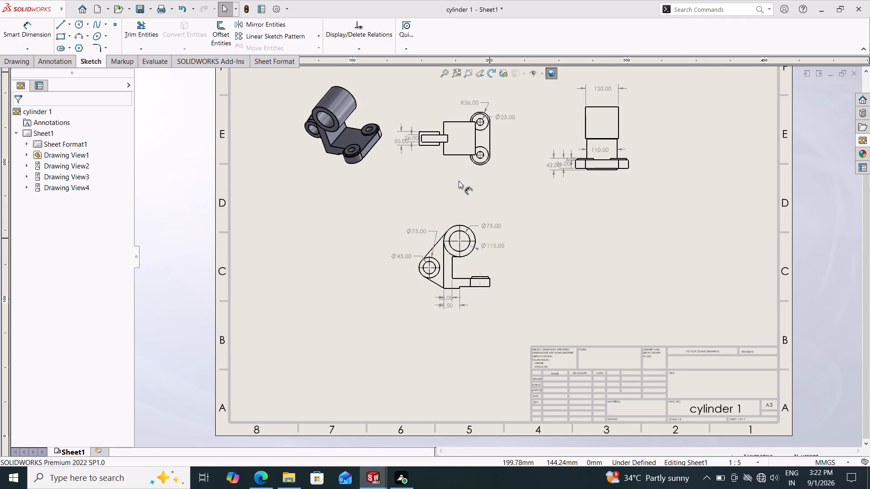
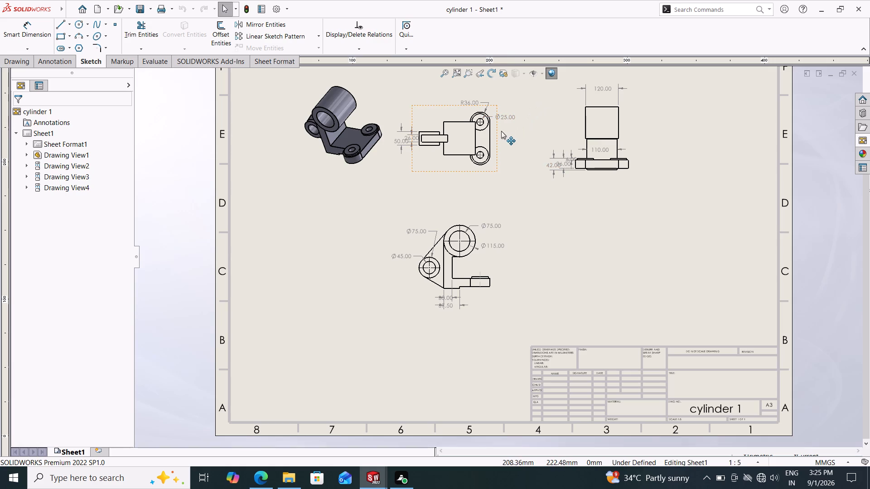
Reposition the top-row plan view slightly closer to the side view and lower on the sheet, along with its aligned views.
{"action": "left_click_drag", "start_coordinate": [497, 136], "coordinate": [515, 134]}
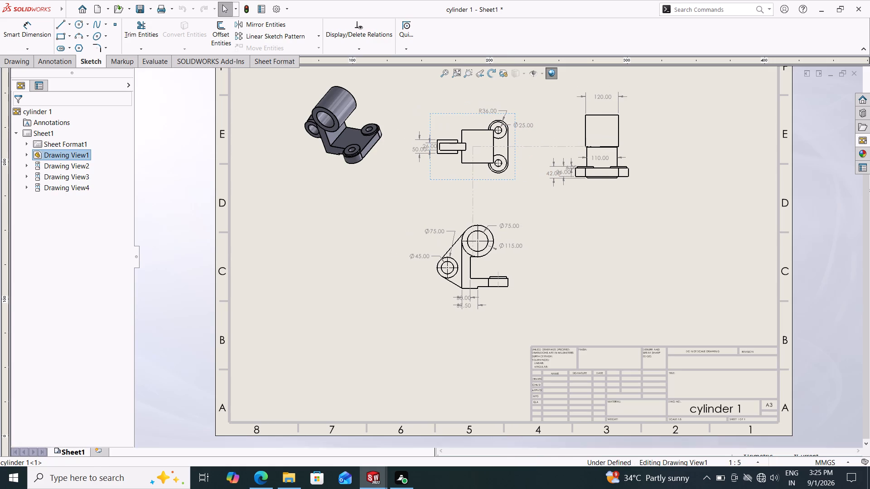
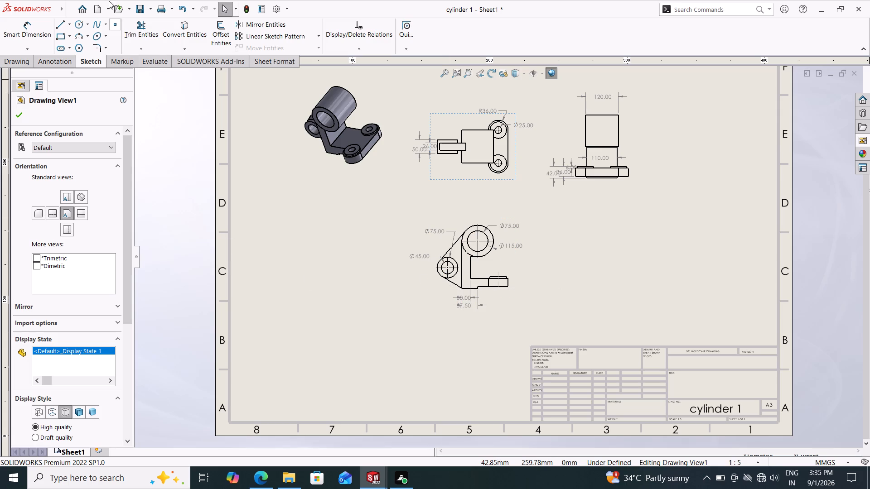
Save the drawing as "cylinder 1" in the Documents folder, in SOLIDWORKS Drawing format.
{"action": "left_click", "coordinate": [151, 14]}
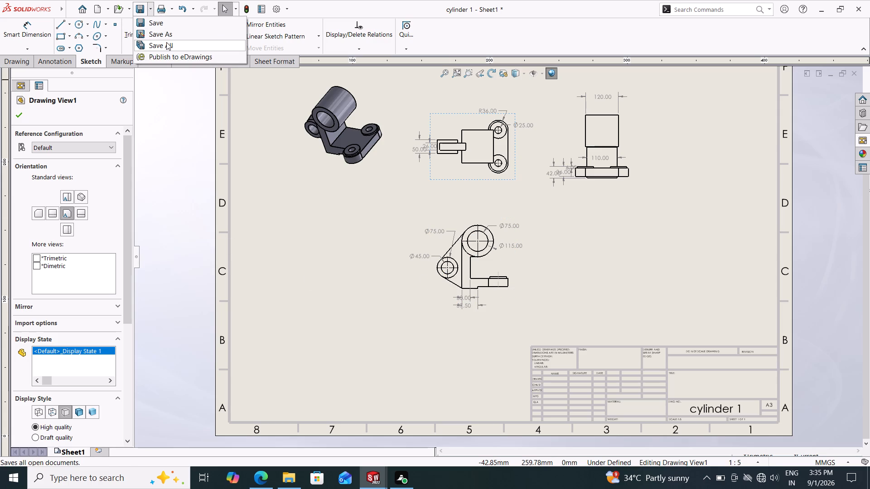
{"action": "left_click", "coordinate": [169, 37]}
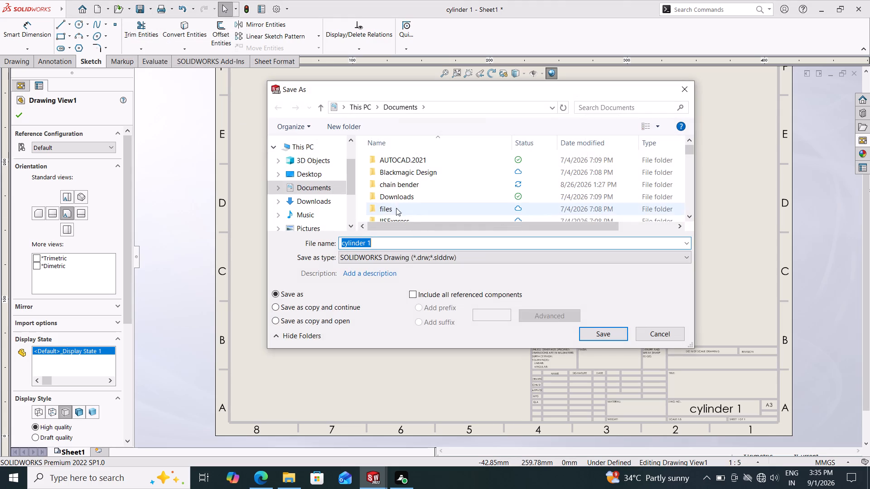
{"action": "left_click", "coordinate": [603, 332]}
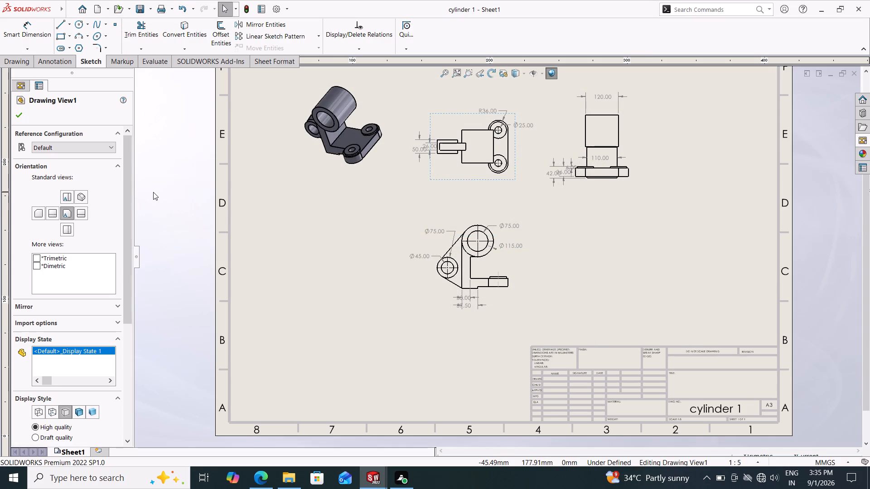
Save a PDF copy of the drawing as "cylinder 1" in the Documents folder, using Adobe Portable Document Format.
{"action": "left_click", "coordinate": [150, 10]}
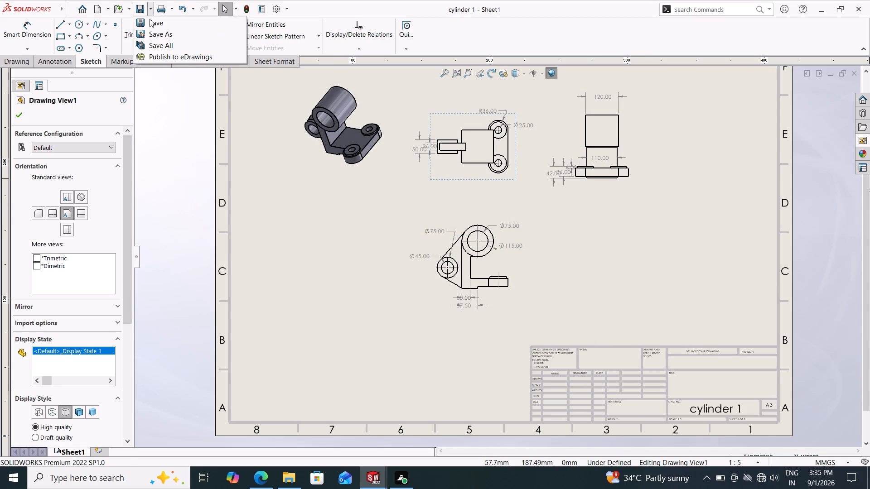
{"action": "left_click", "coordinate": [155, 38]}
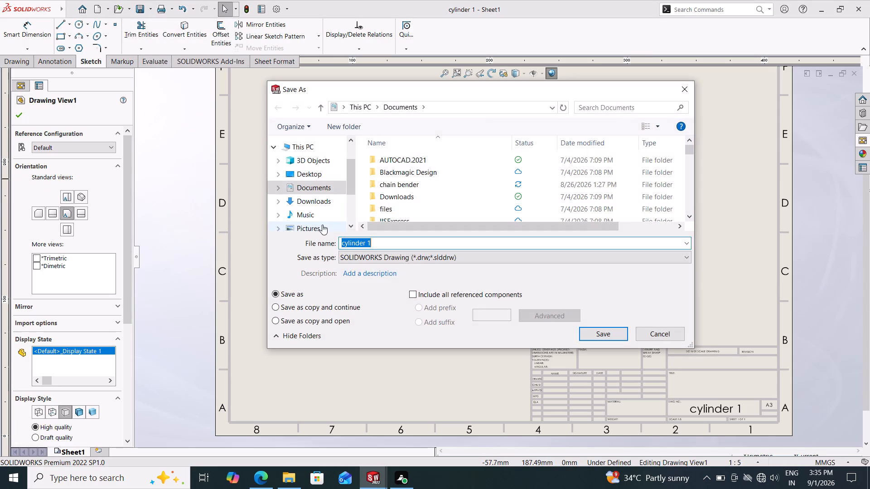
{"action": "left_click", "coordinate": [469, 258]}
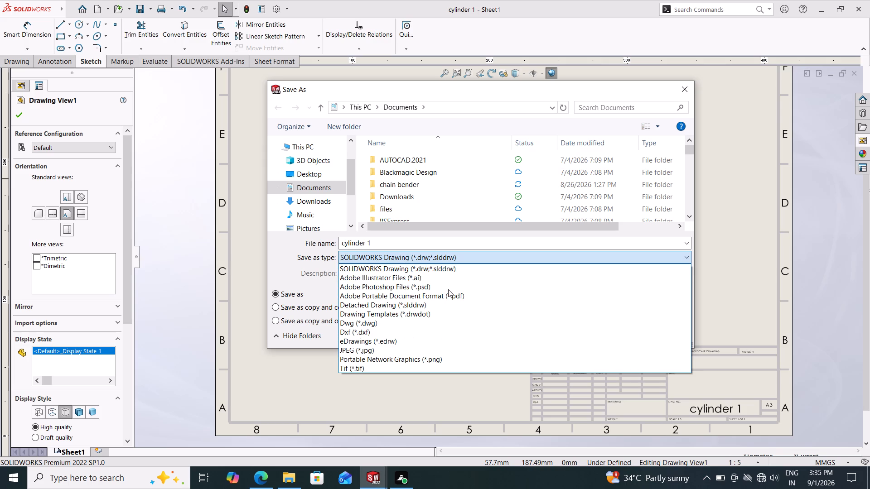
{"action": "left_click", "coordinate": [448, 294]}
{"action": "left_click", "coordinate": [589, 349]}
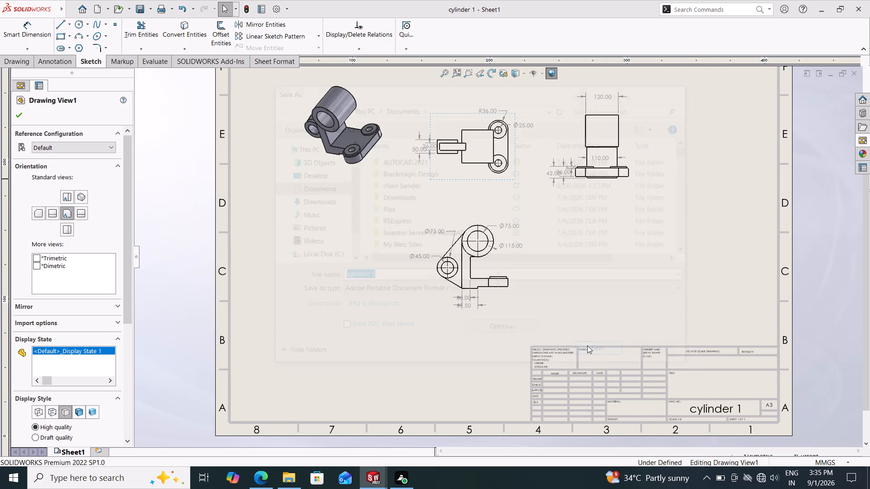